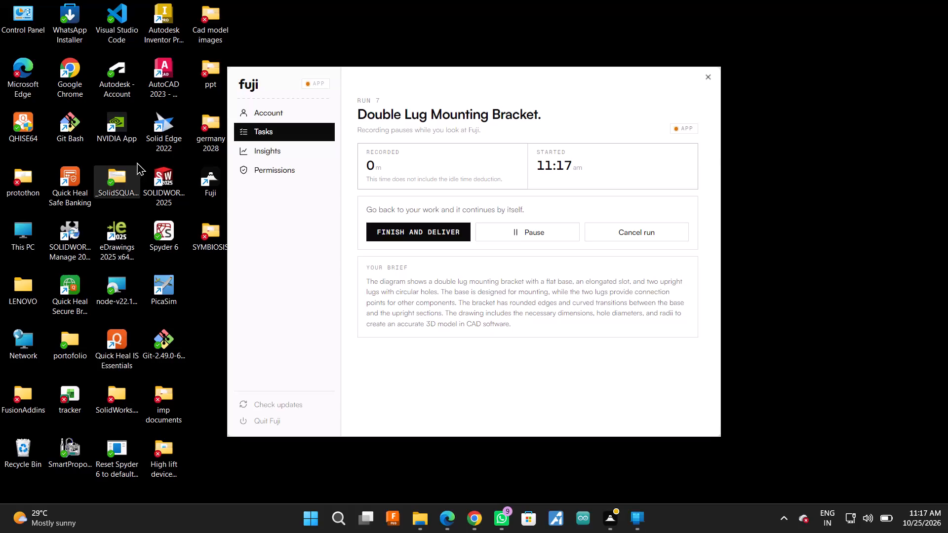
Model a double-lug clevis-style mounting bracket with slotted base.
Launch SOLIDWORKS 2025 from the desktop.
left_click(178, 182)
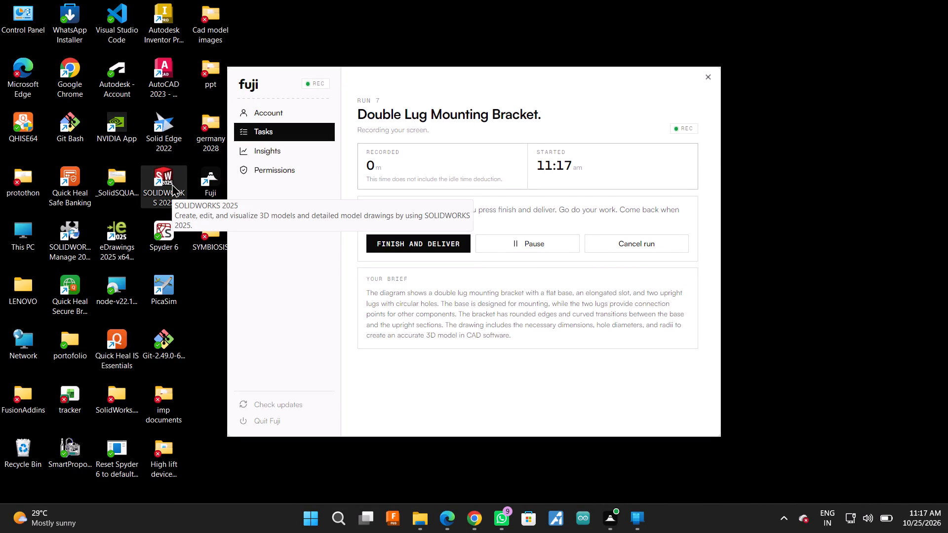
double_click(172, 184)
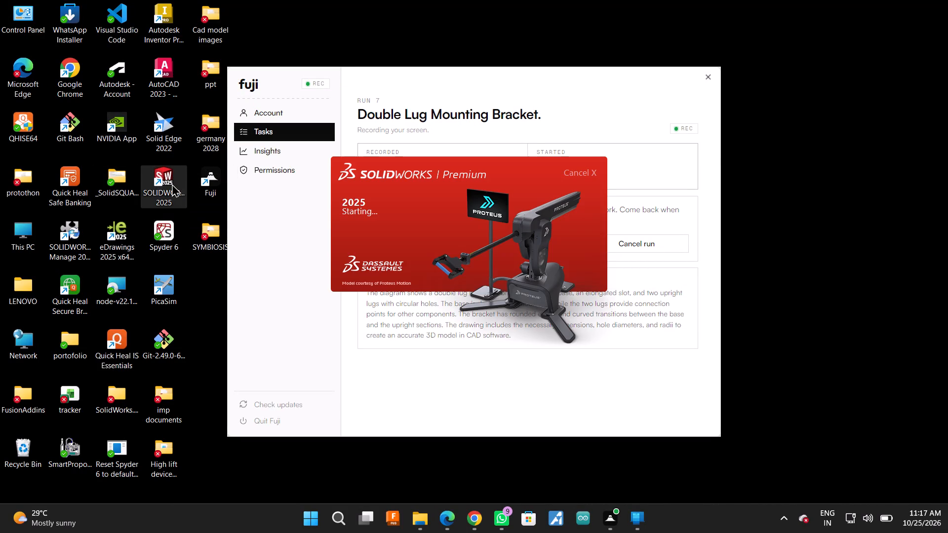
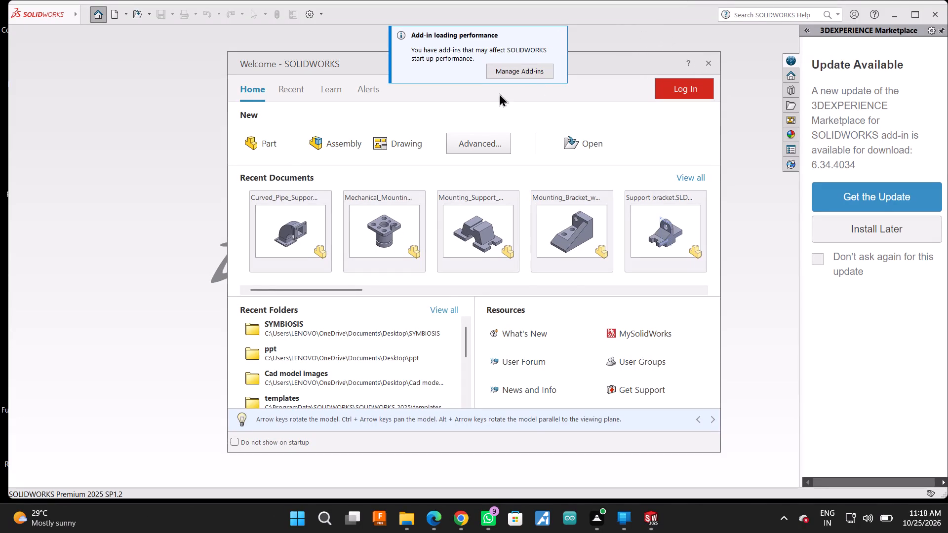
Create a new part document and dismiss the add-in performance notice.
left_click(276, 144)
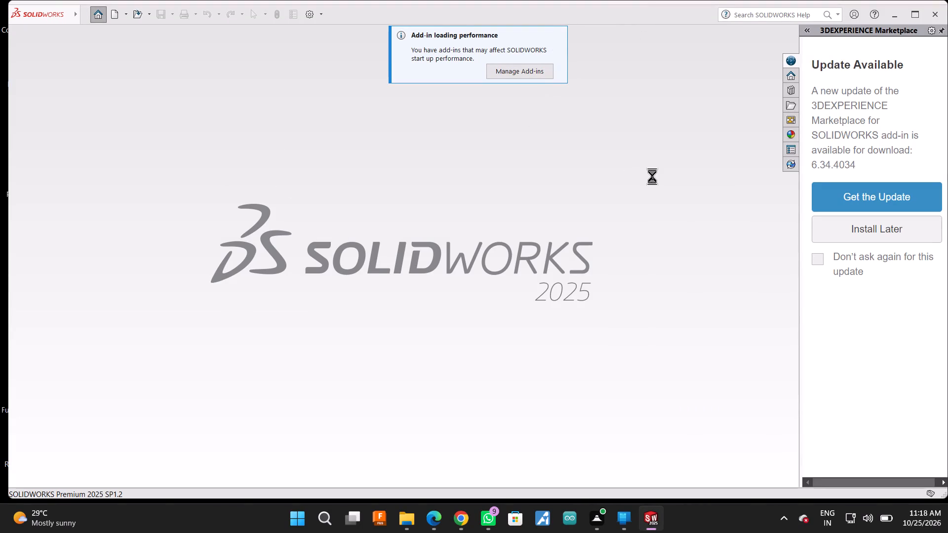
left_click(652, 176)
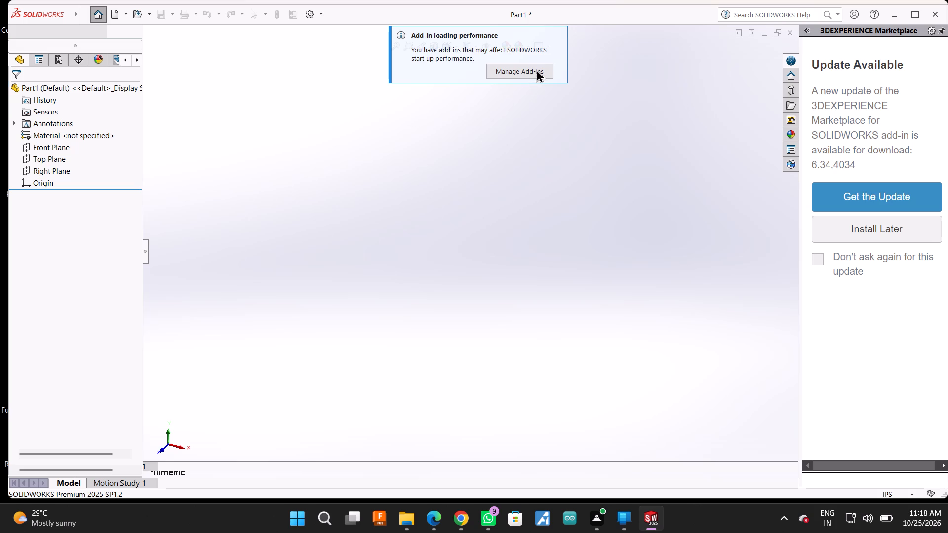
double_click(571, 54)
left_click(410, 138)
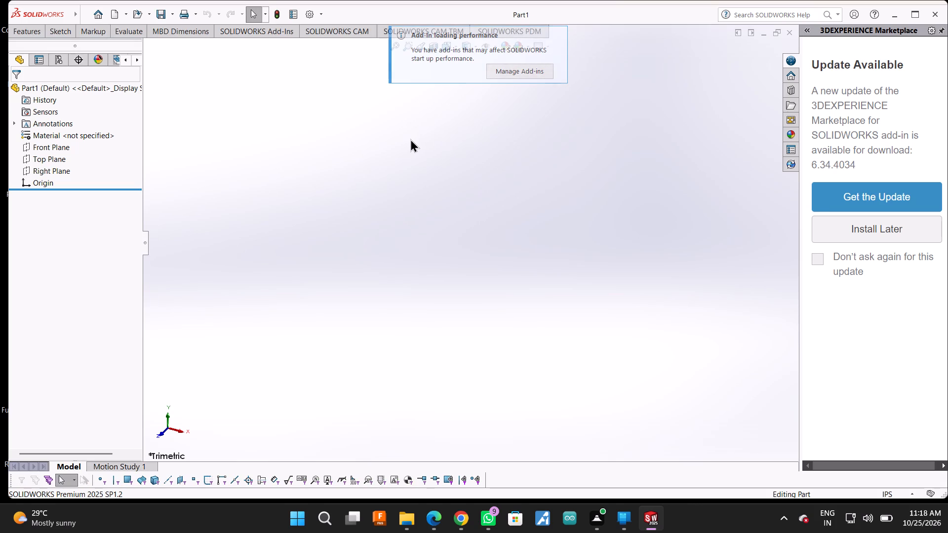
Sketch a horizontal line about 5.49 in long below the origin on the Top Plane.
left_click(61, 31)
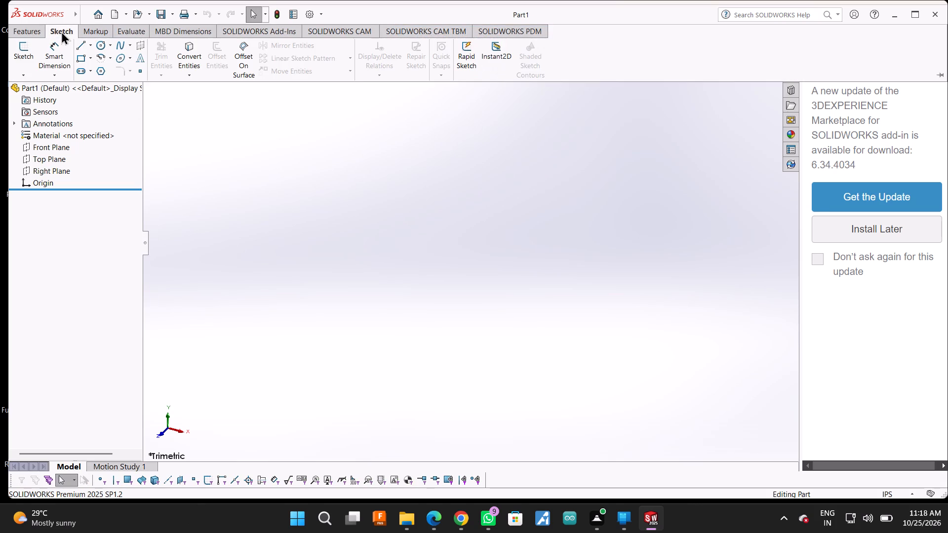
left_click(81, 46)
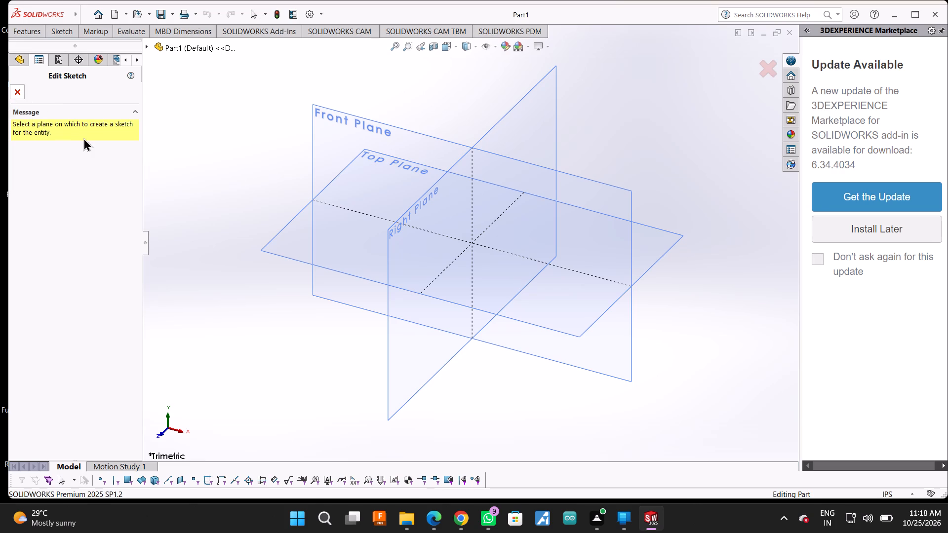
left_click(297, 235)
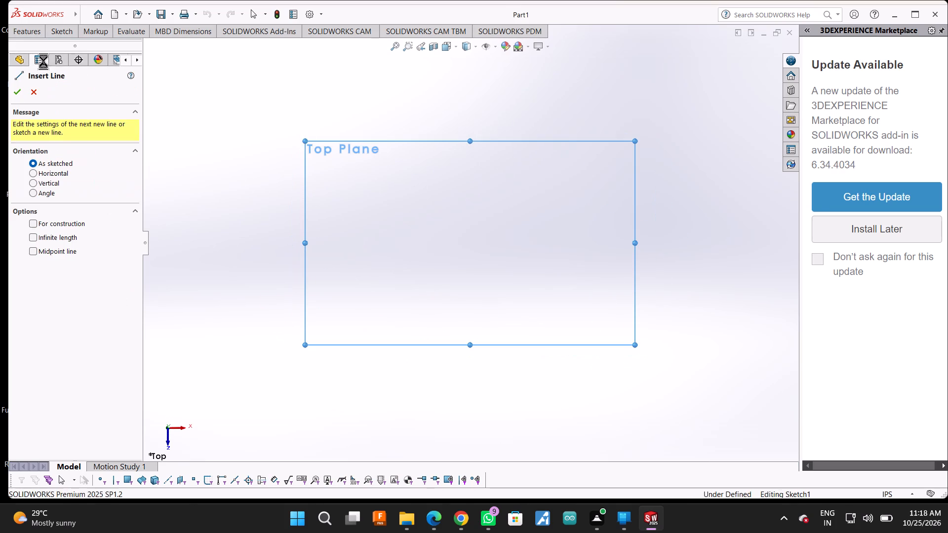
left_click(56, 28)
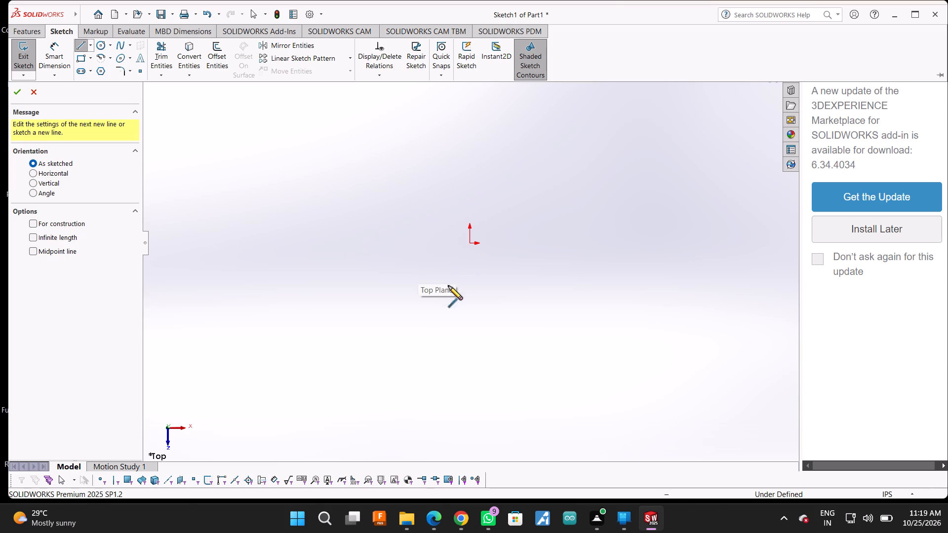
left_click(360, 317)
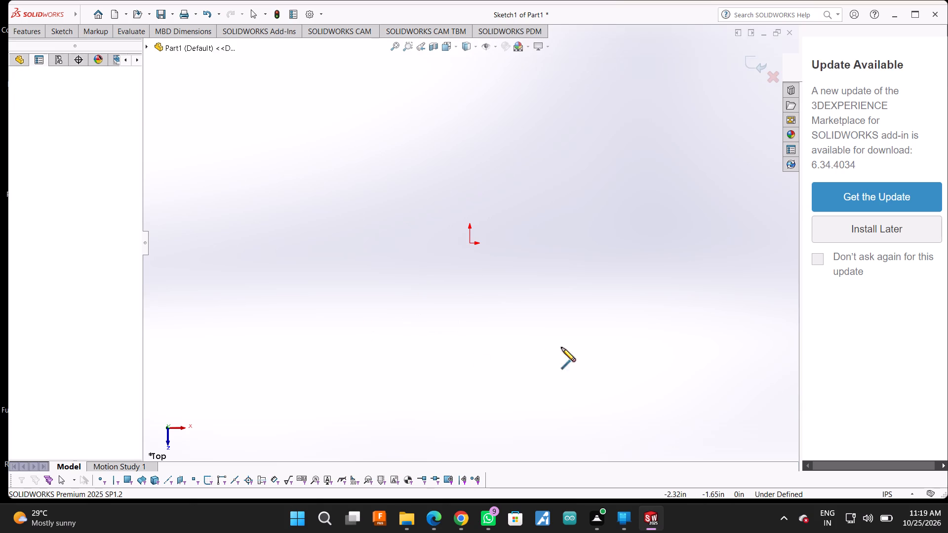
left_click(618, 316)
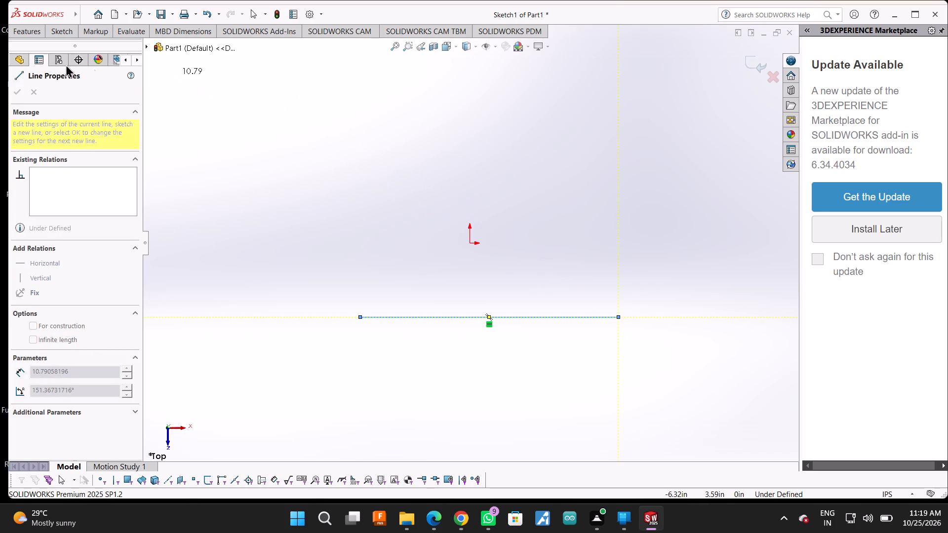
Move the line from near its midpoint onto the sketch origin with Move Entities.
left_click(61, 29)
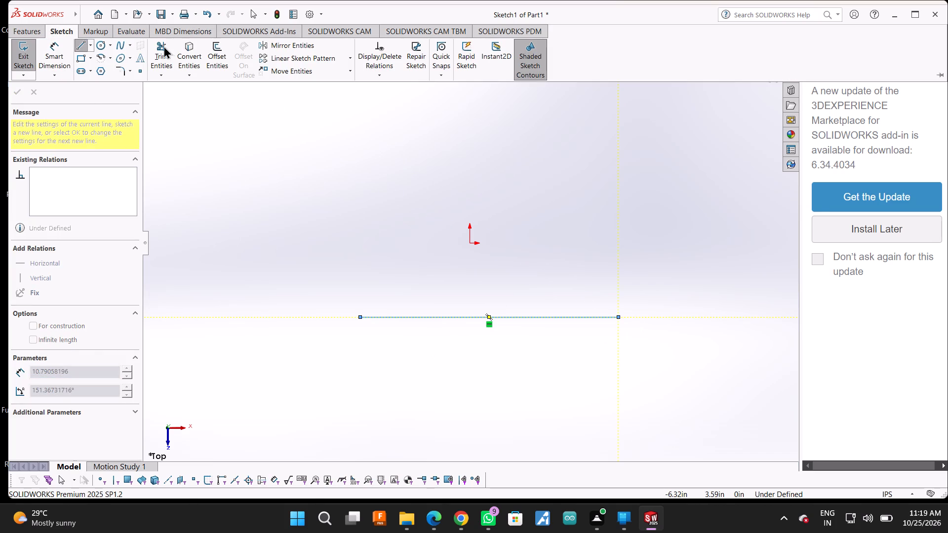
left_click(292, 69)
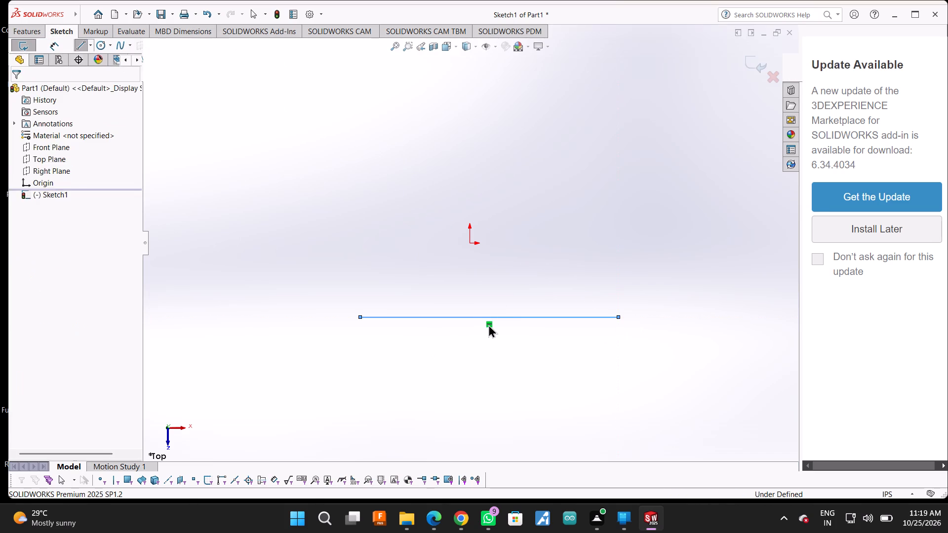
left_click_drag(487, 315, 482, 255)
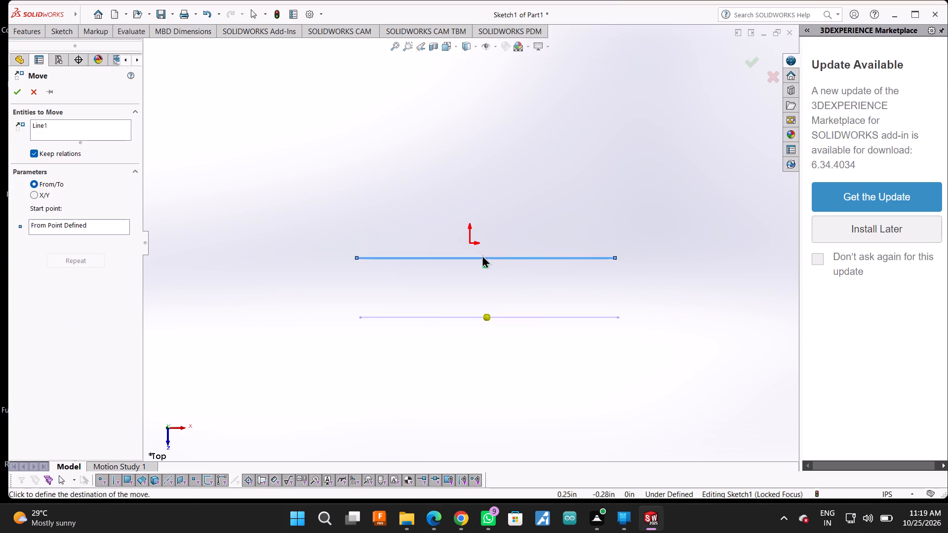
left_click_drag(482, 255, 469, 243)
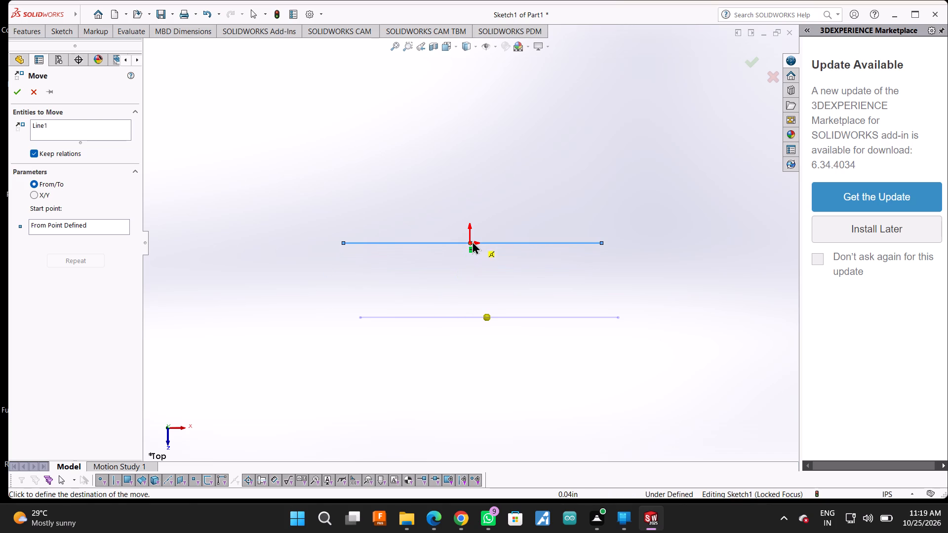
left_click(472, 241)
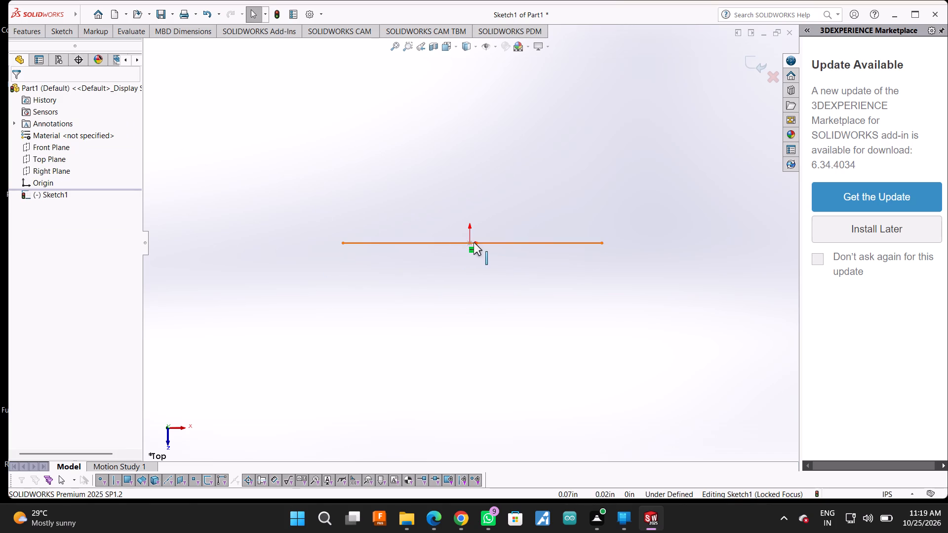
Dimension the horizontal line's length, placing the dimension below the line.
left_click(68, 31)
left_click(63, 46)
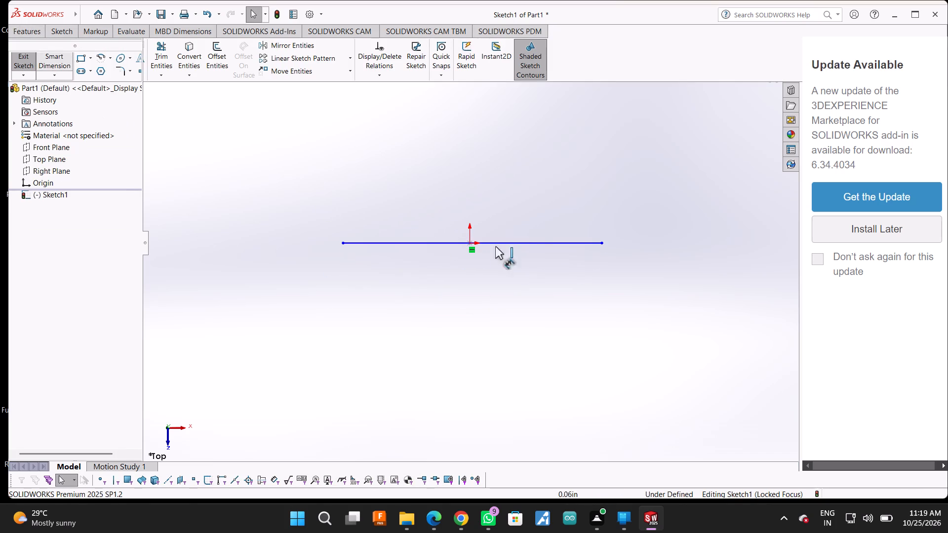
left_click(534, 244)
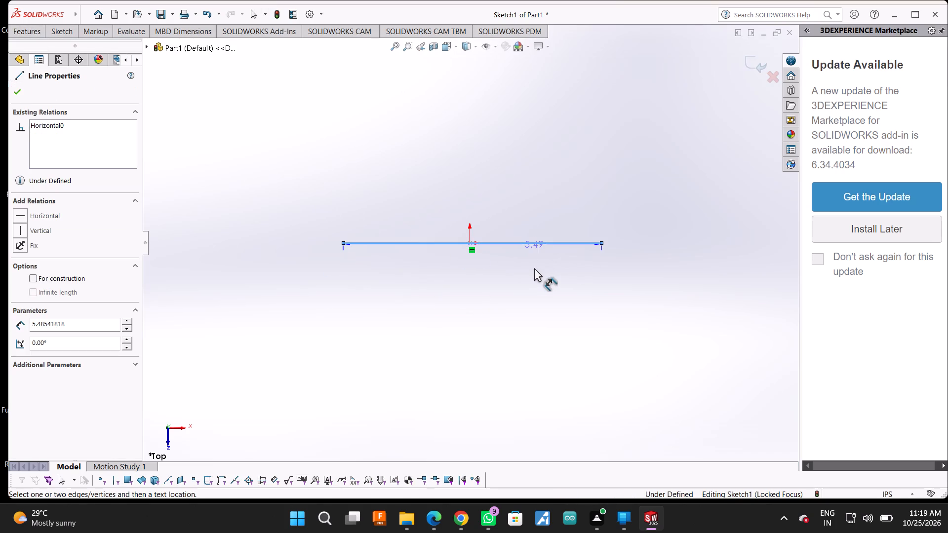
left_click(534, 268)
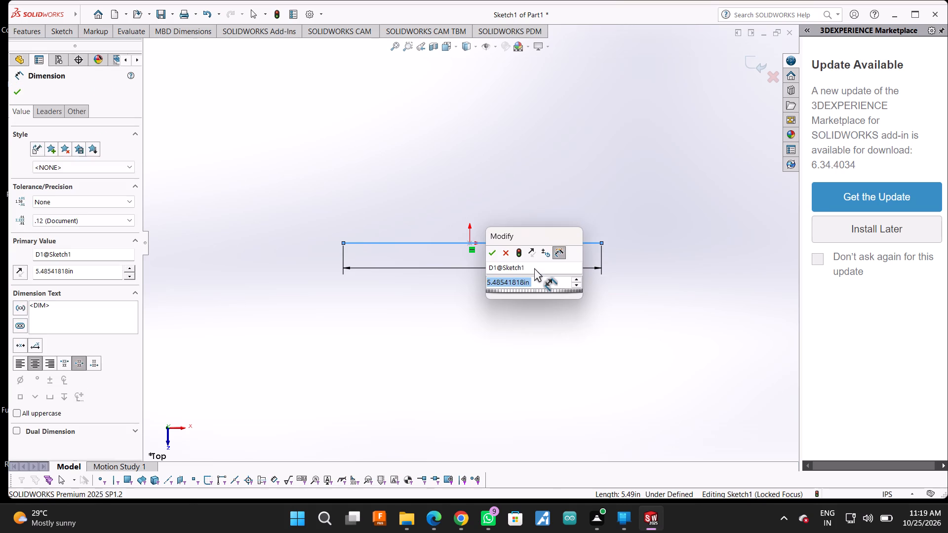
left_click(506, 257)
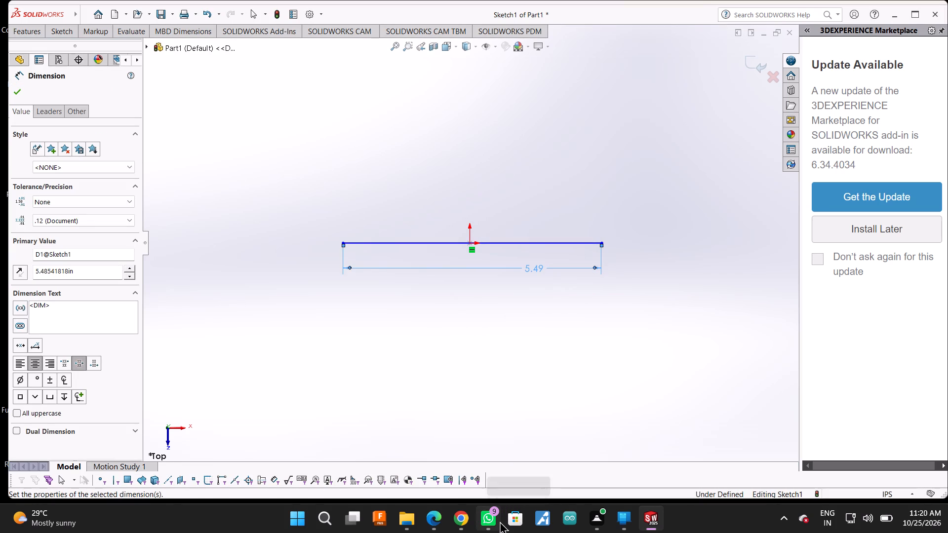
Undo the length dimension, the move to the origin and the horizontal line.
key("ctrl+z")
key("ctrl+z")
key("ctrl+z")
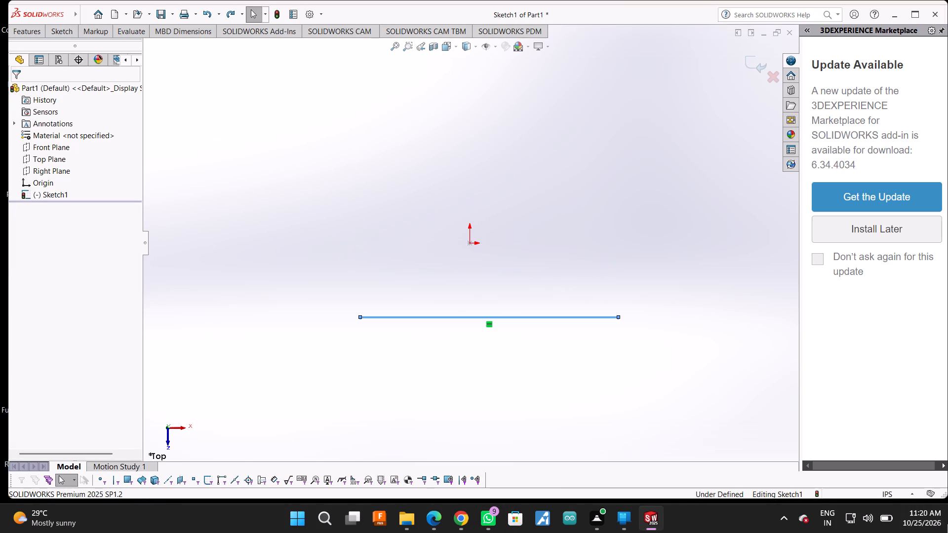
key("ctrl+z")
Change the document's unit system to MMGS.
double_click(890, 497)
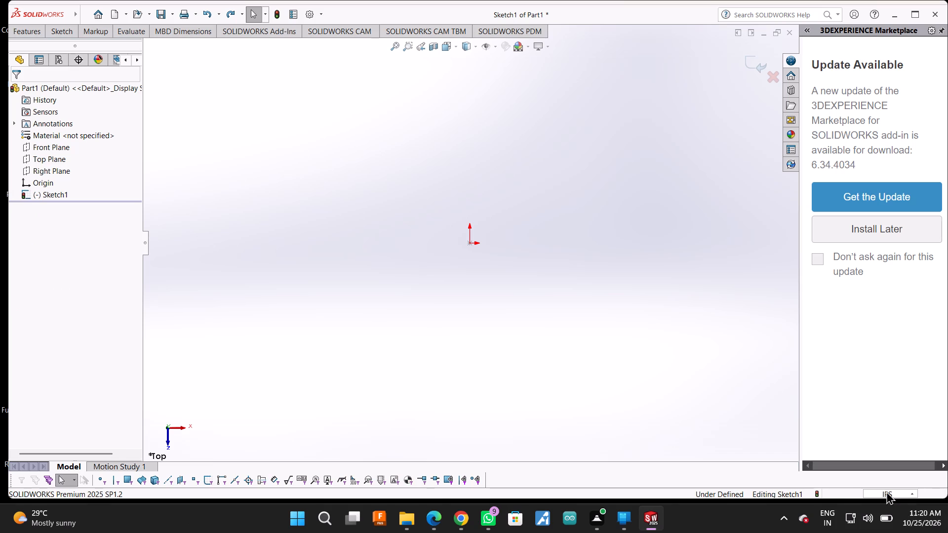
left_click(886, 495)
left_click(885, 491)
left_click(868, 453)
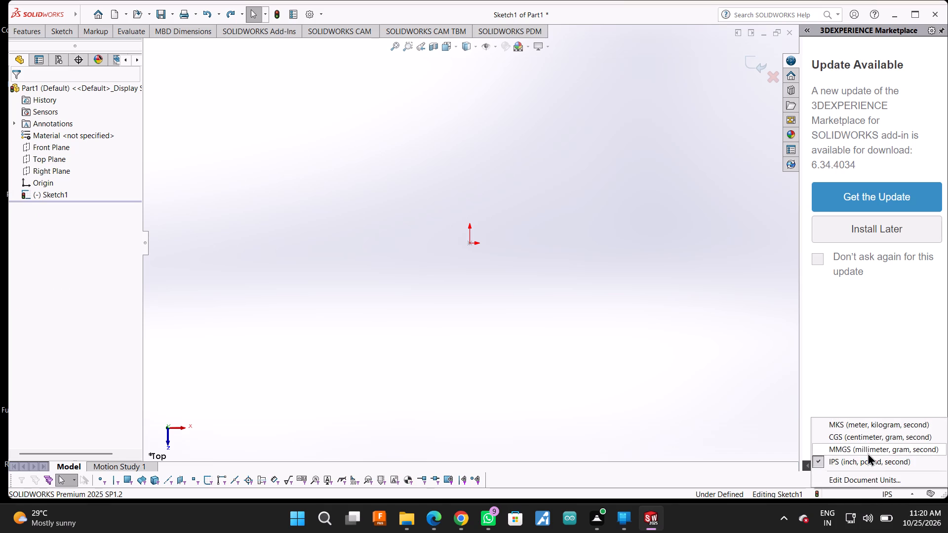
Start a new sketch on the Top Plane with the Line tool active.
left_click(52, 28)
left_click(77, 44)
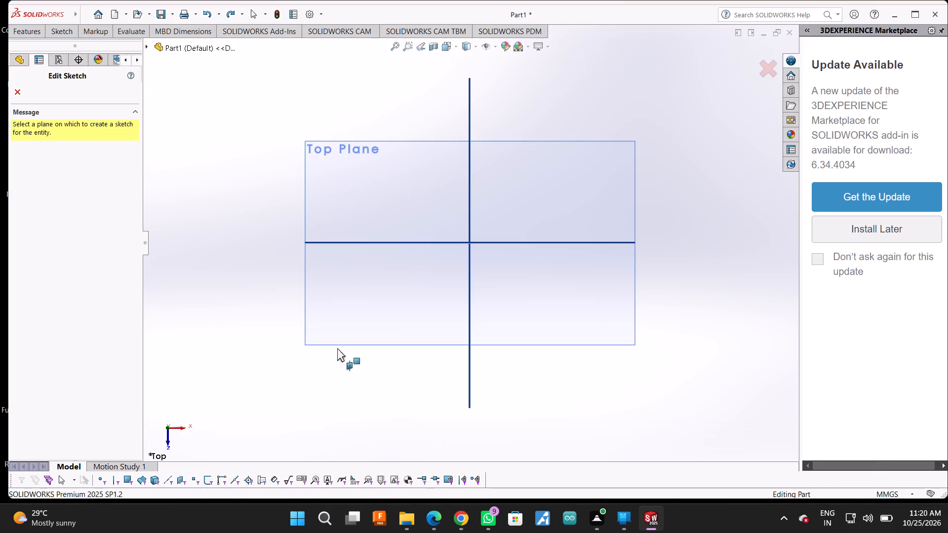
left_click(492, 296)
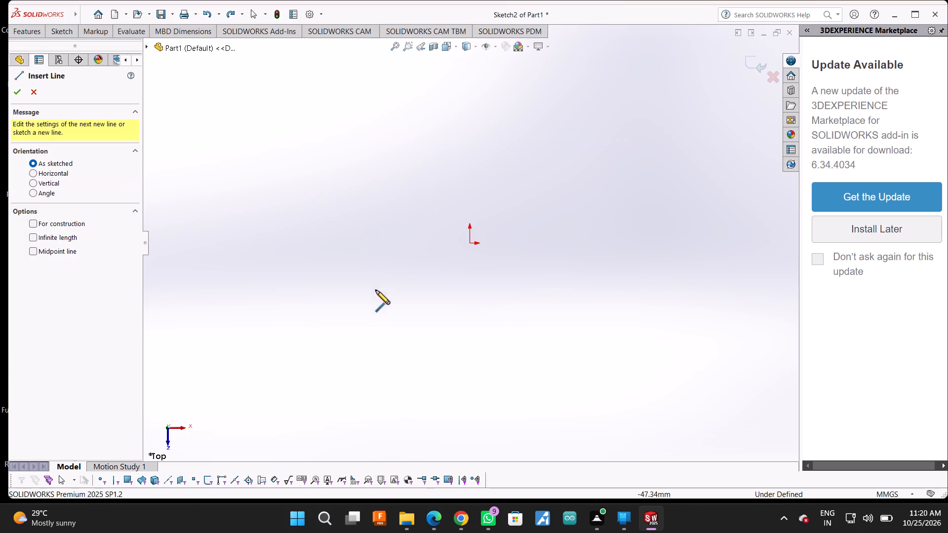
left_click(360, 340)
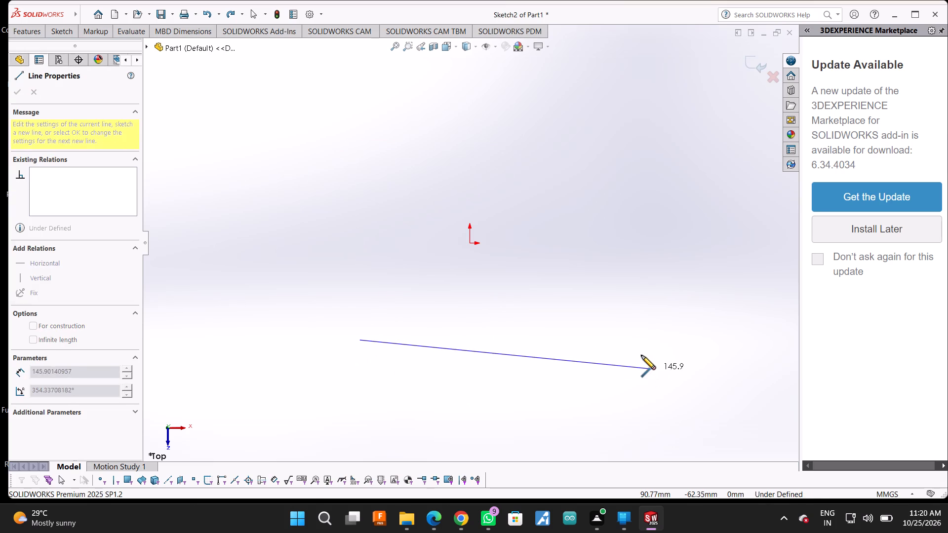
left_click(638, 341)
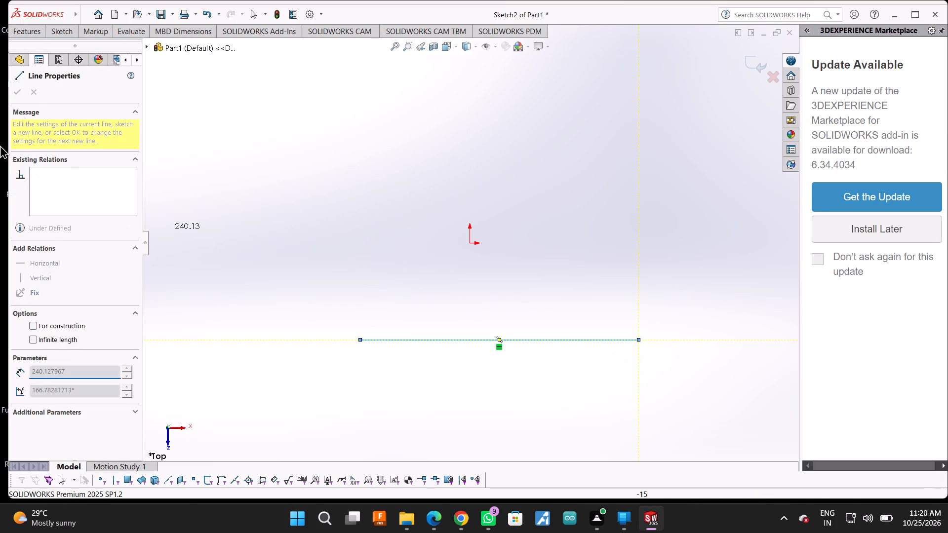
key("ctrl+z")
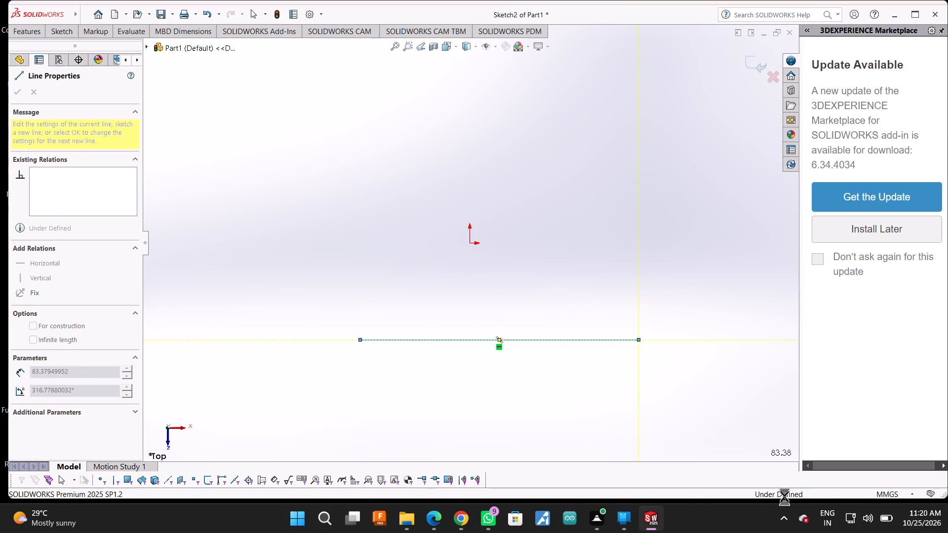
Sketch a horizontal line about 87.6 mm long below the origin.
left_click(70, 28)
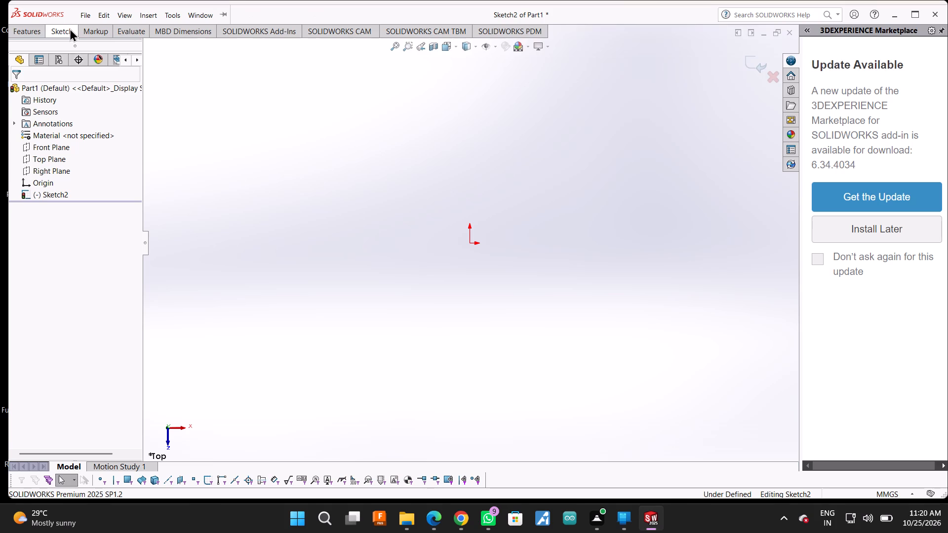
left_click(76, 42)
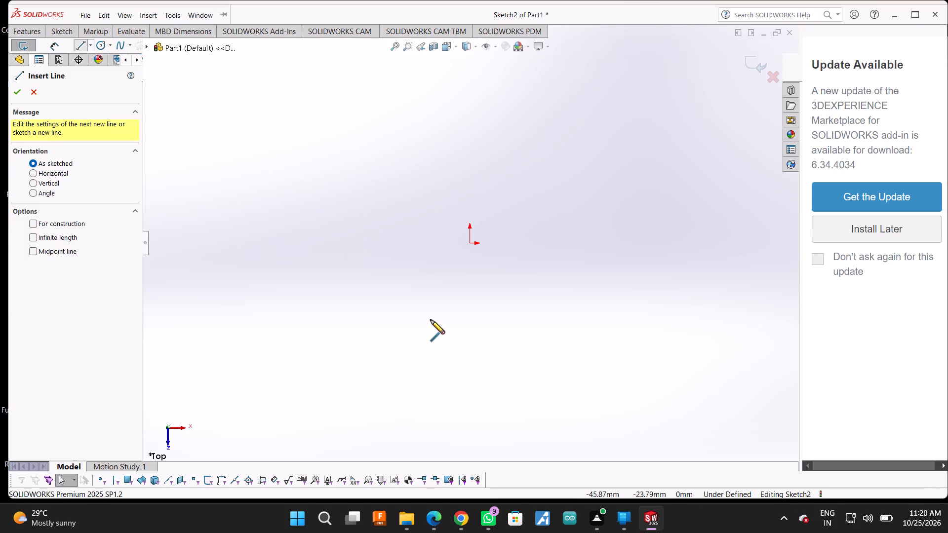
left_click(416, 306)
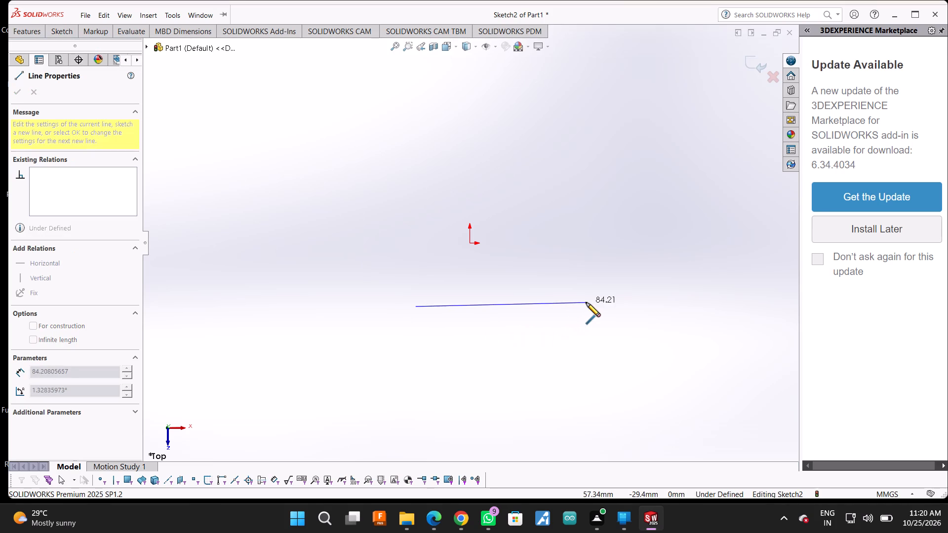
left_click(593, 306)
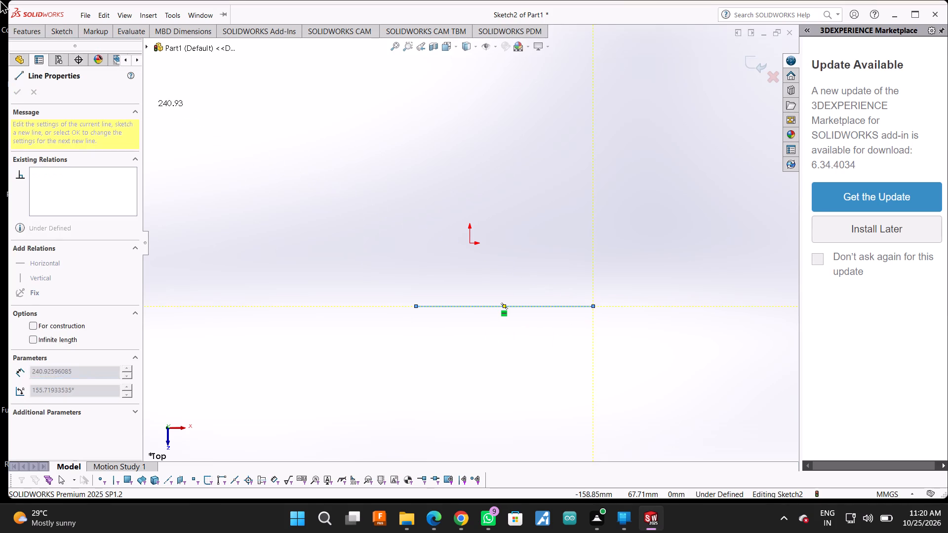
Move the horizontal line from its midpoint onto the sketch origin with Move Entities.
left_click(62, 34)
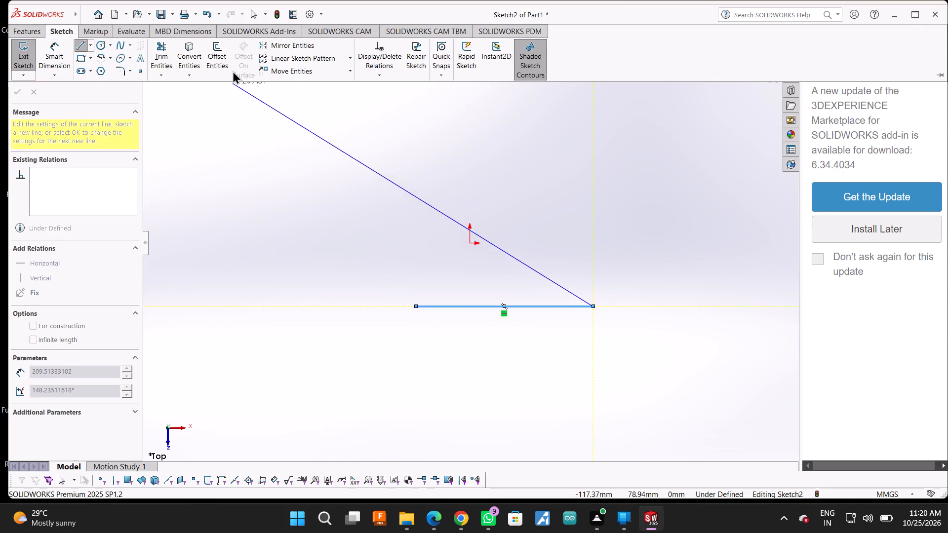
left_click(261, 73)
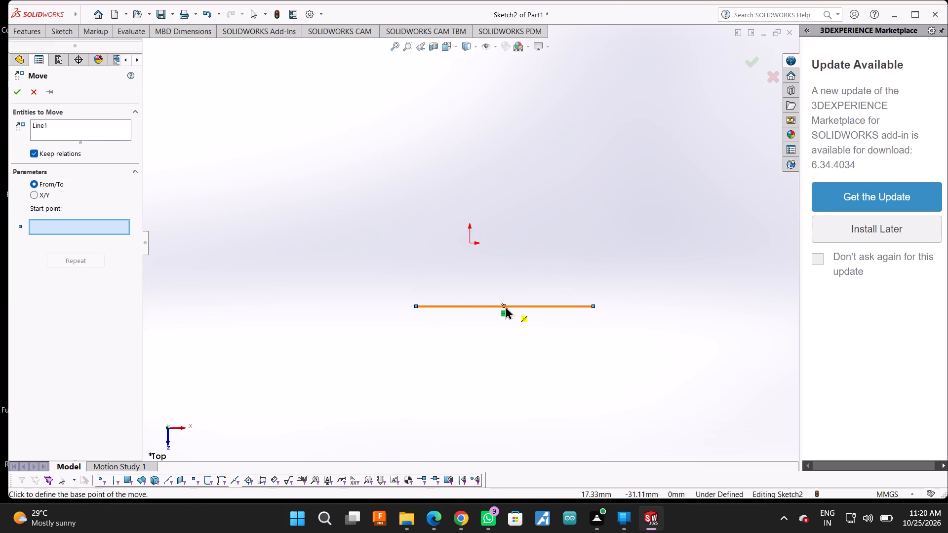
left_click_drag(505, 306, 472, 243)
left_click(472, 241)
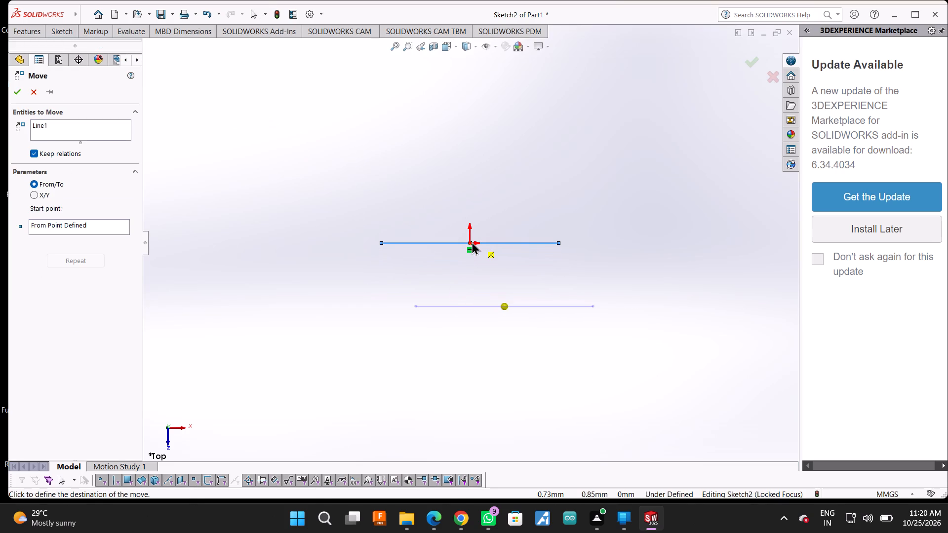
Dimension the horizontal line through the origin to a length of 40 mm.
left_click(52, 28)
left_click(64, 47)
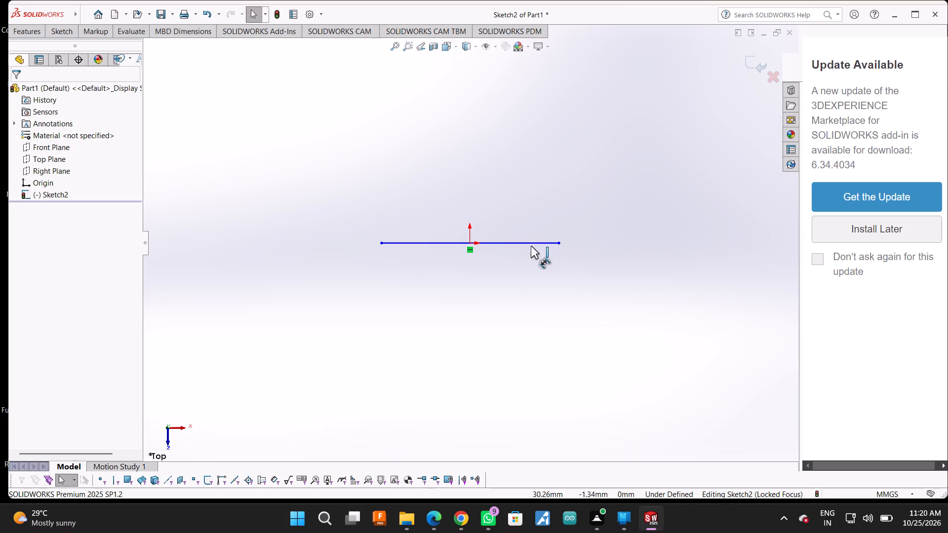
left_click(530, 242)
left_click(535, 286)
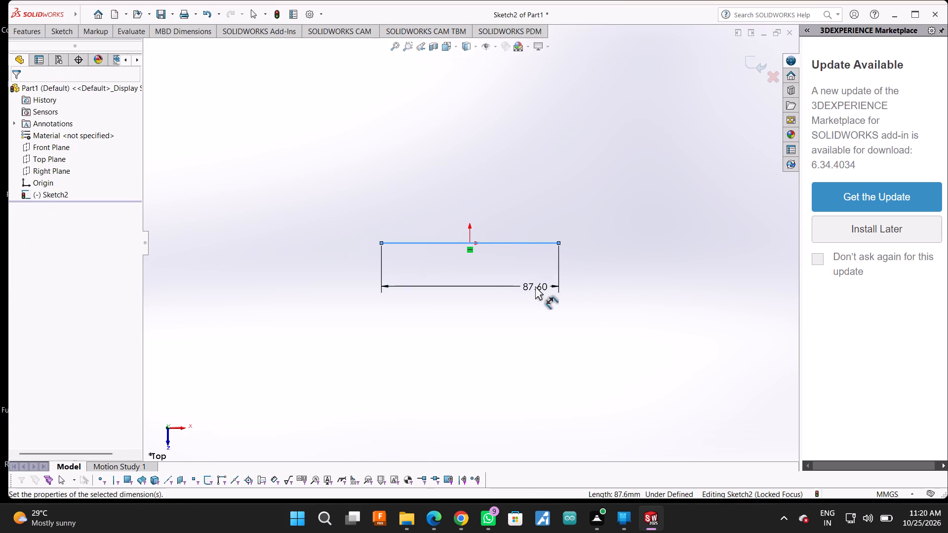
type("40")
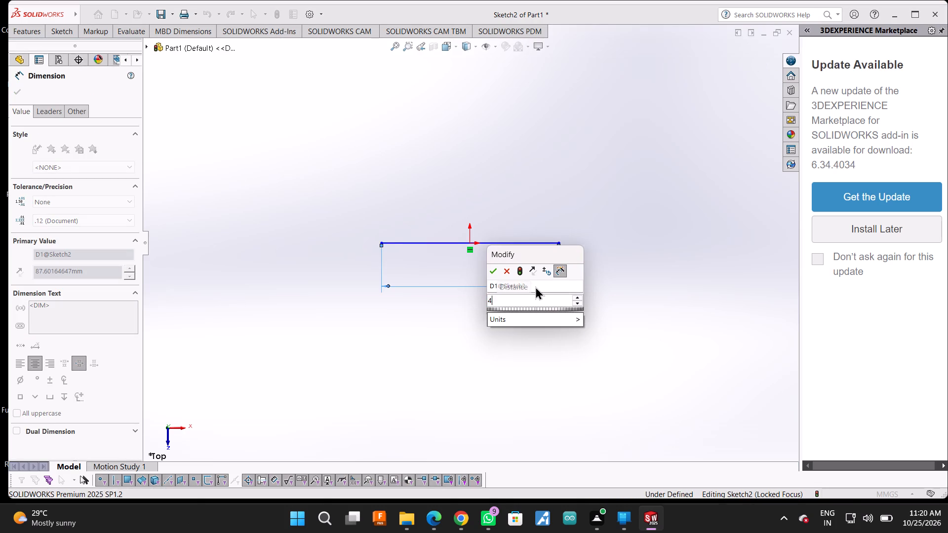
key("Return")
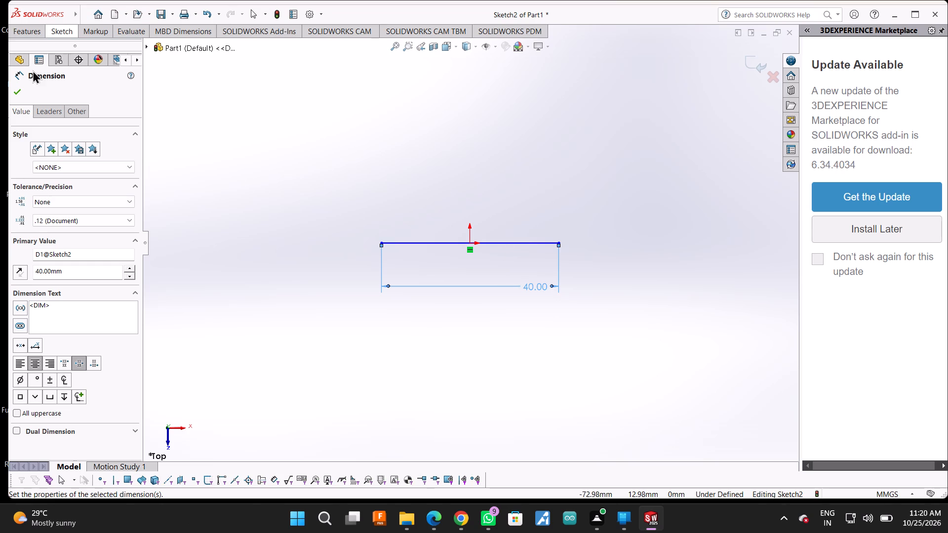
left_click(12, 97)
Sketch three lines above the 40 mm line to close a rectangle about 5.7 mm high.
left_click(62, 29)
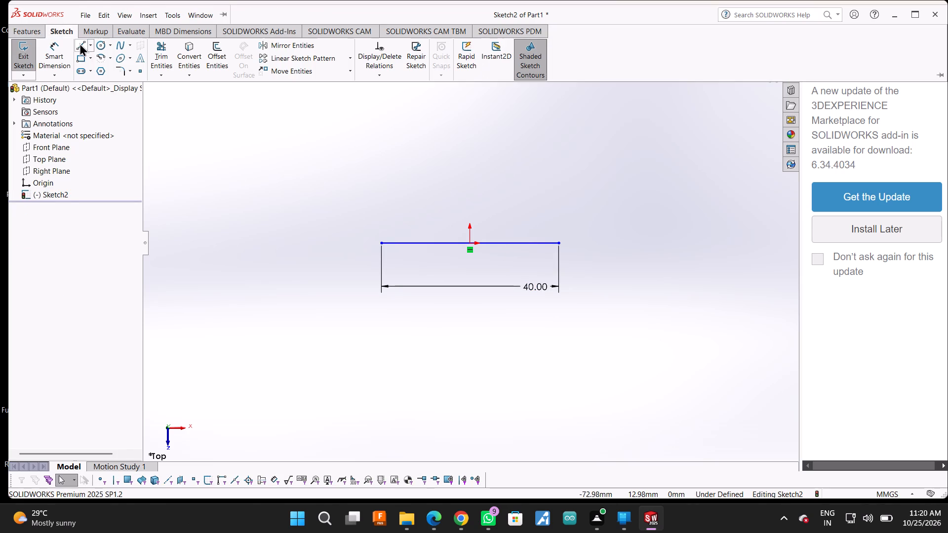
left_click(82, 44)
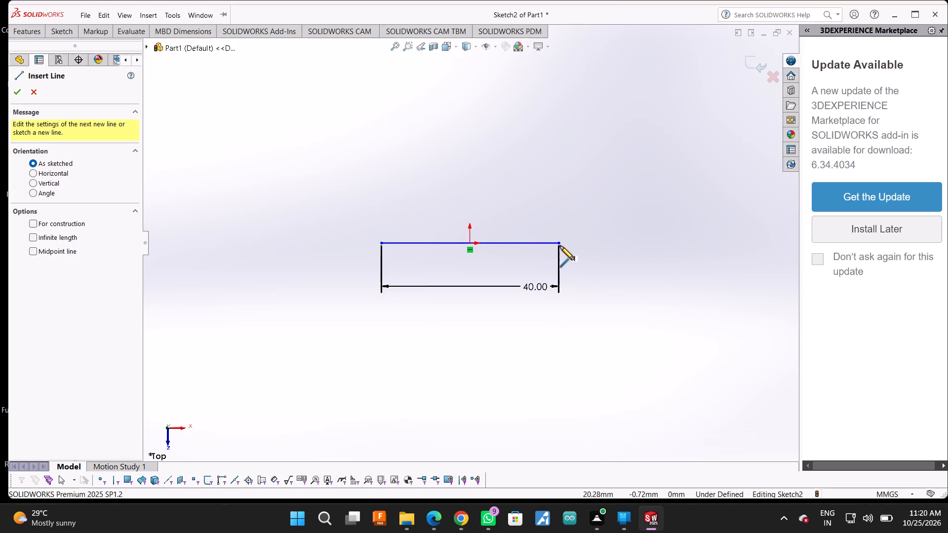
left_click(559, 245)
left_click(559, 218)
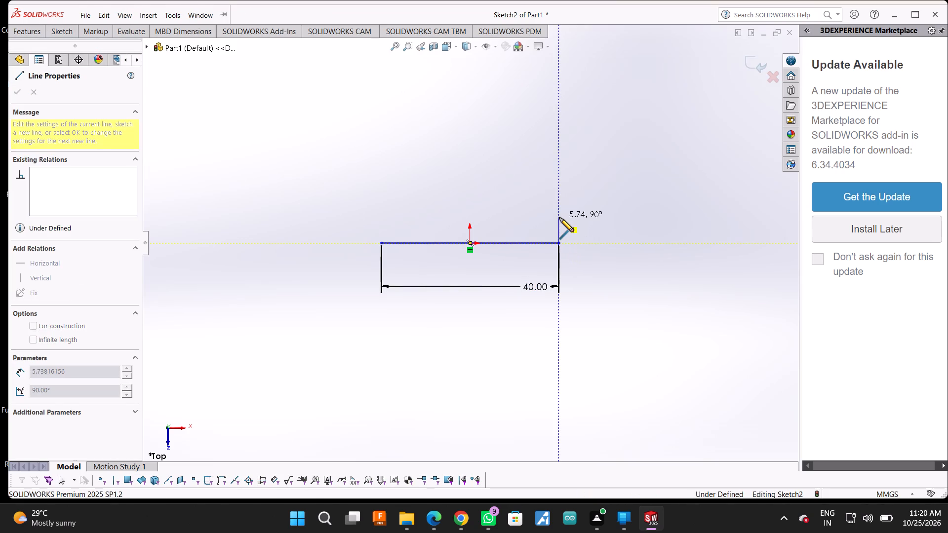
left_click(381, 218)
left_click(383, 244)
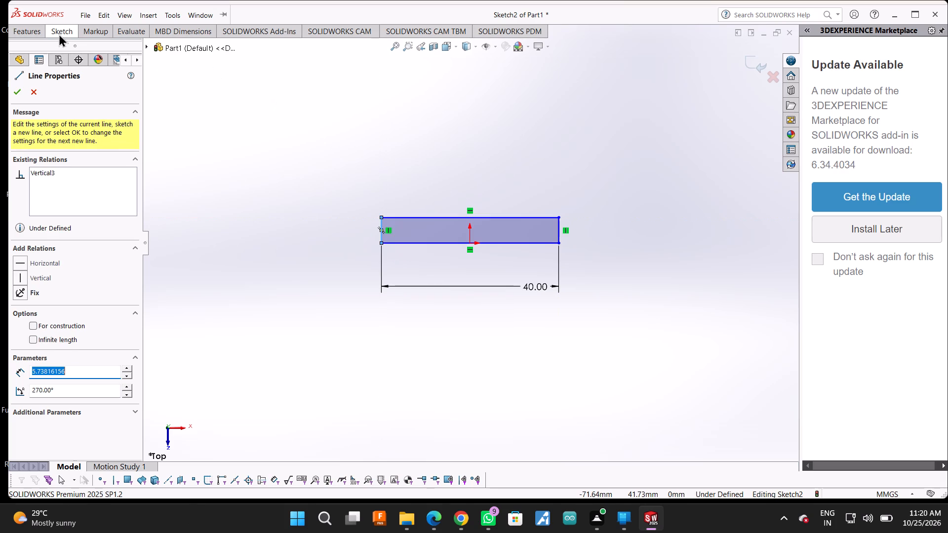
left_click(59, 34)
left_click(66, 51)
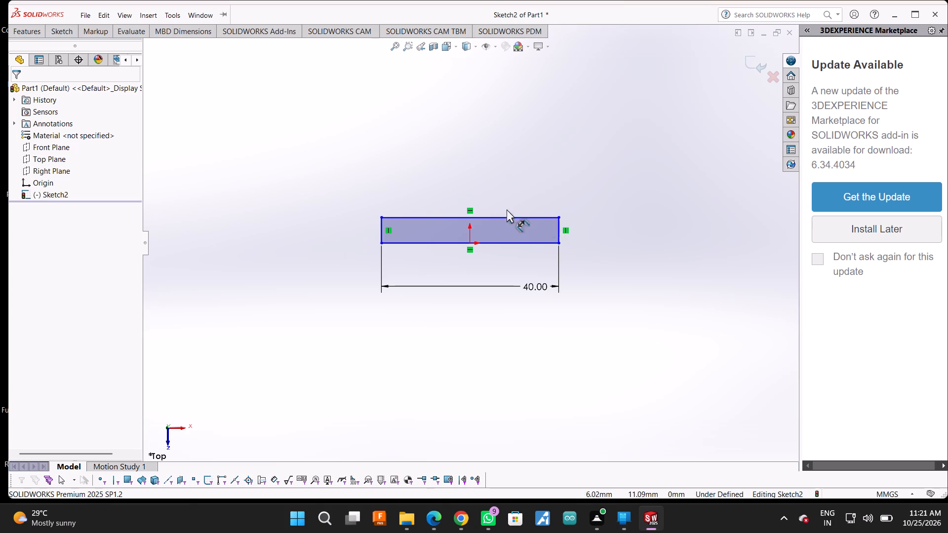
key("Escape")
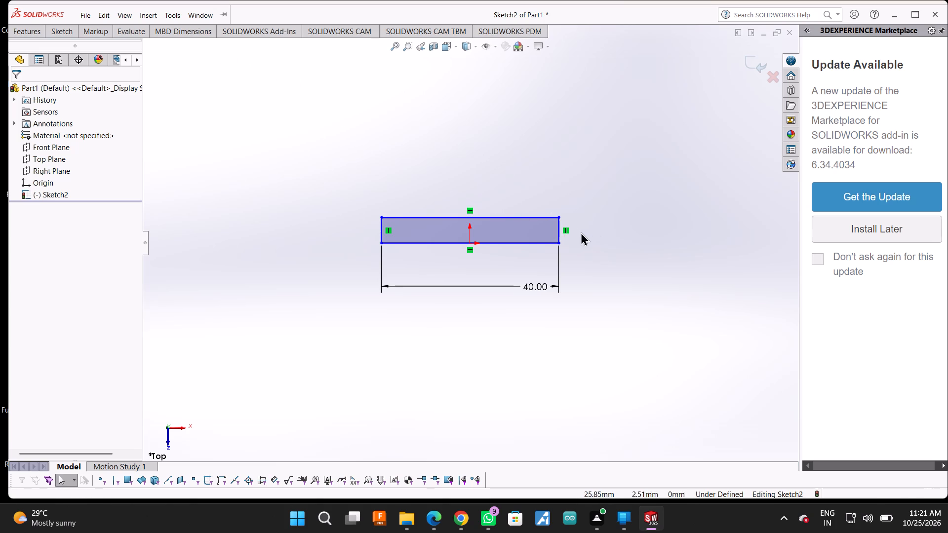
Add an Equal relation between the rectangle's two short vertical sides.
left_click(557, 231, "ctrl")
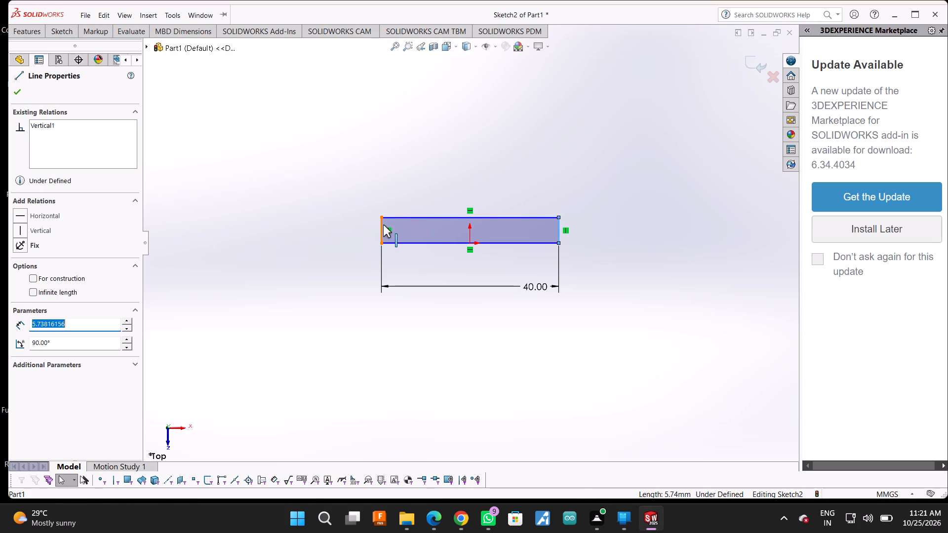
left_click(383, 225, "ctrl")
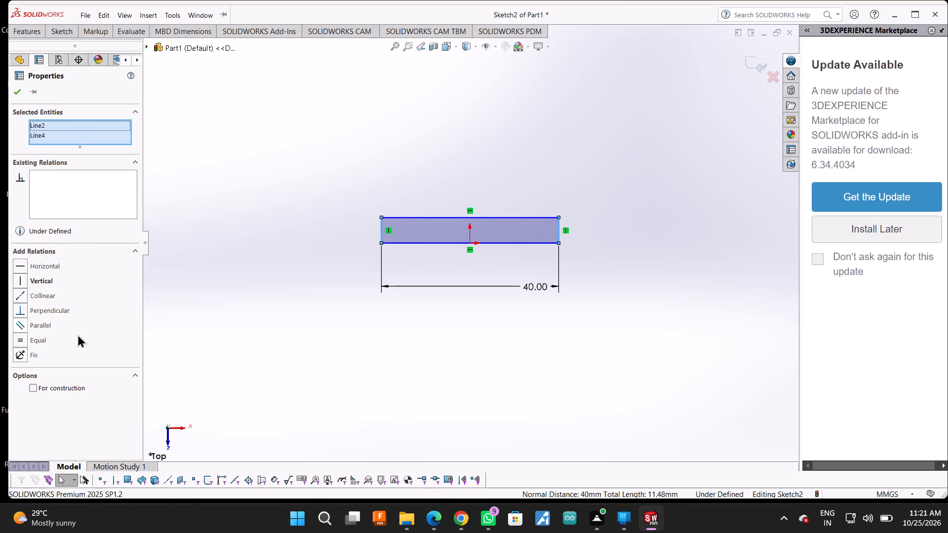
left_click(60, 339)
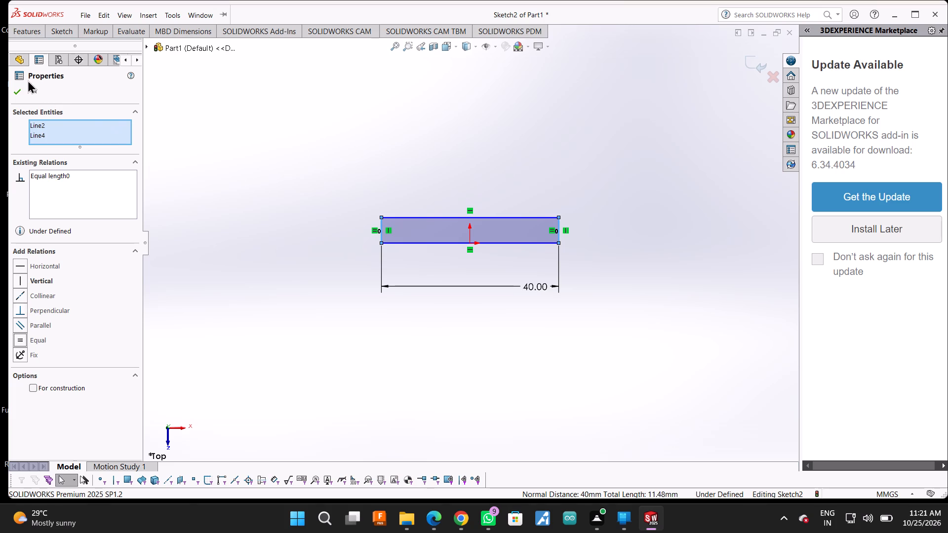
left_click(11, 95)
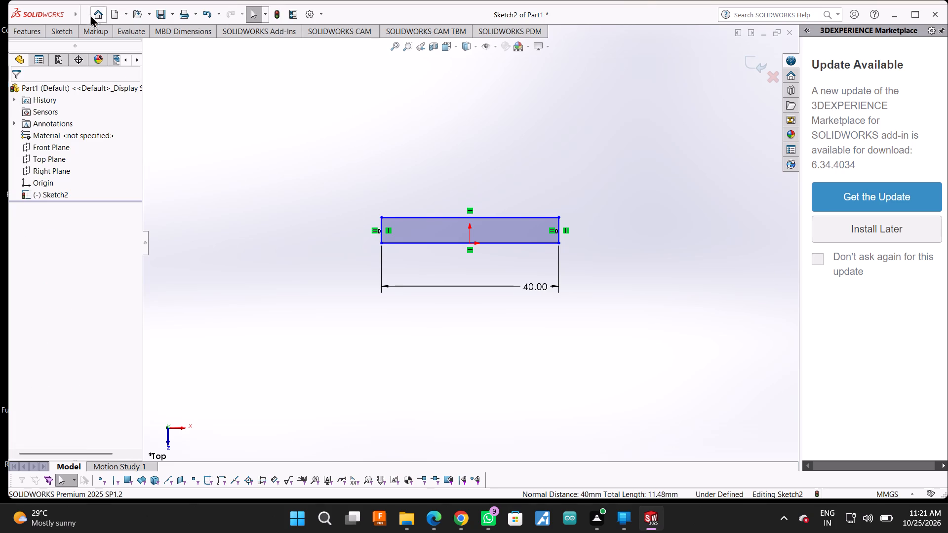
Dimension the rectangle's right vertical side to 6 mm.
left_click(71, 28)
left_click(70, 40)
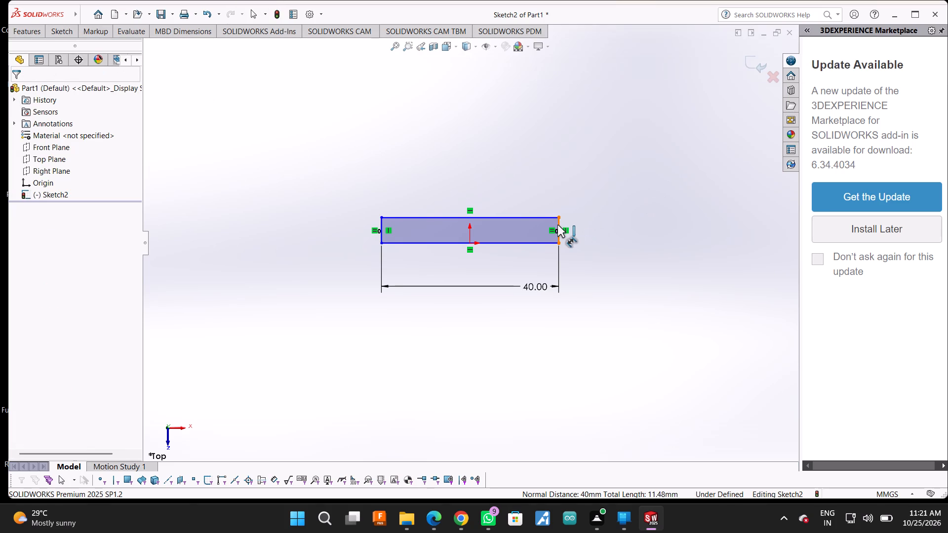
left_click(557, 225)
left_click(595, 226)
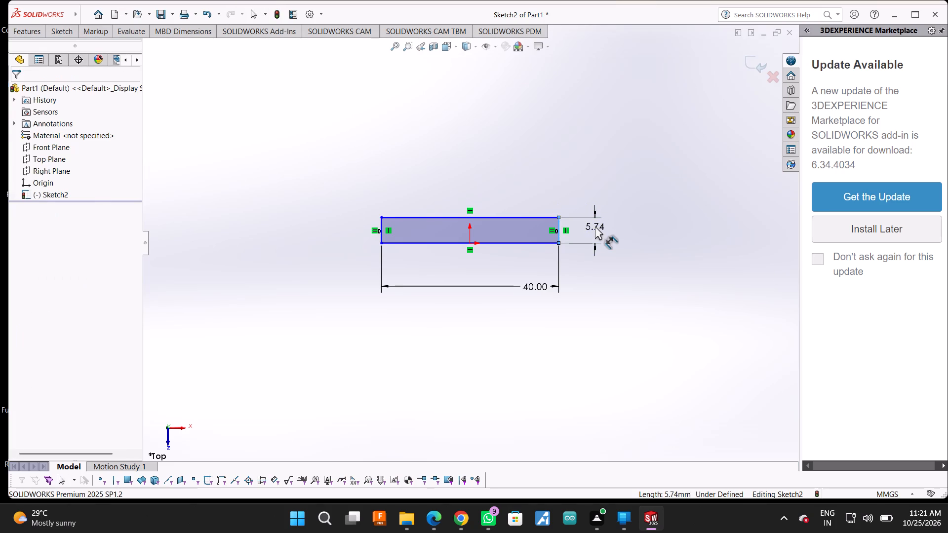
key("6")
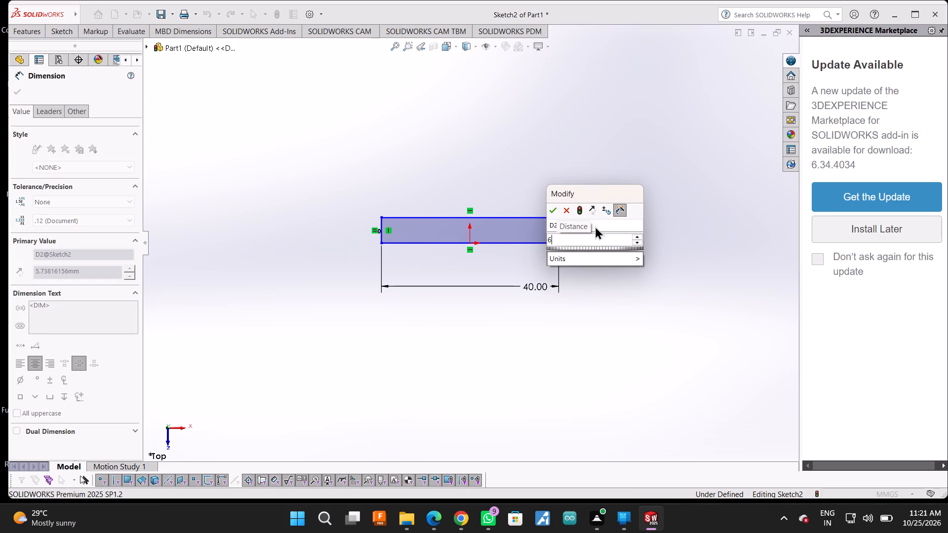
key("Return")
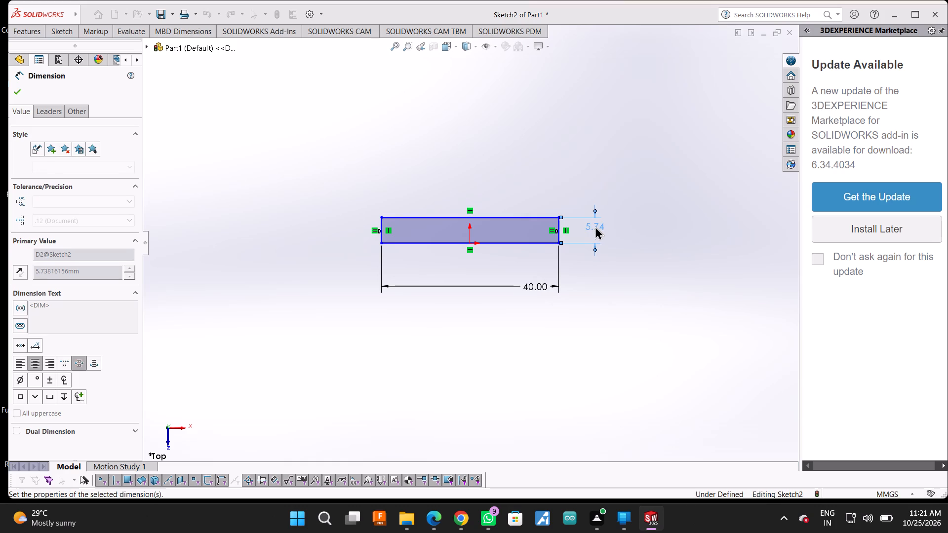
left_click(384, 225)
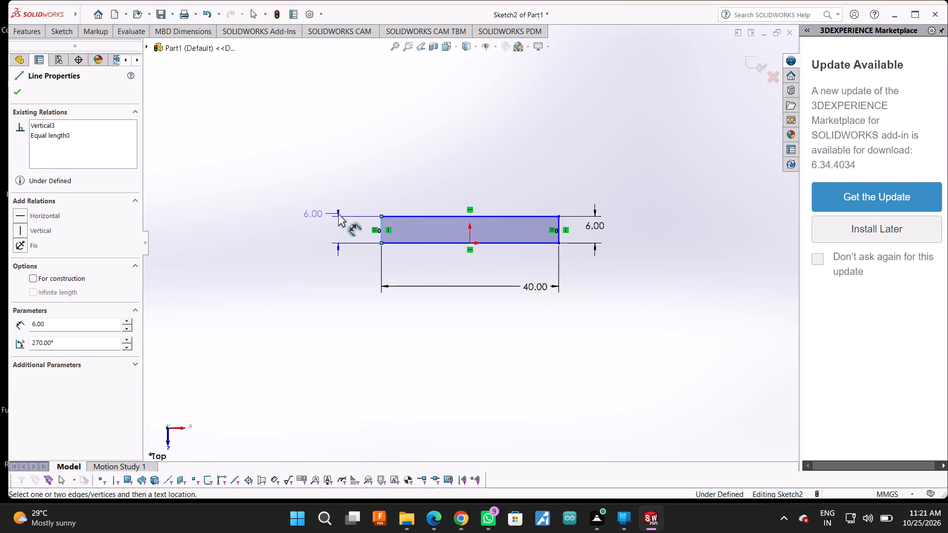
key("Escape")
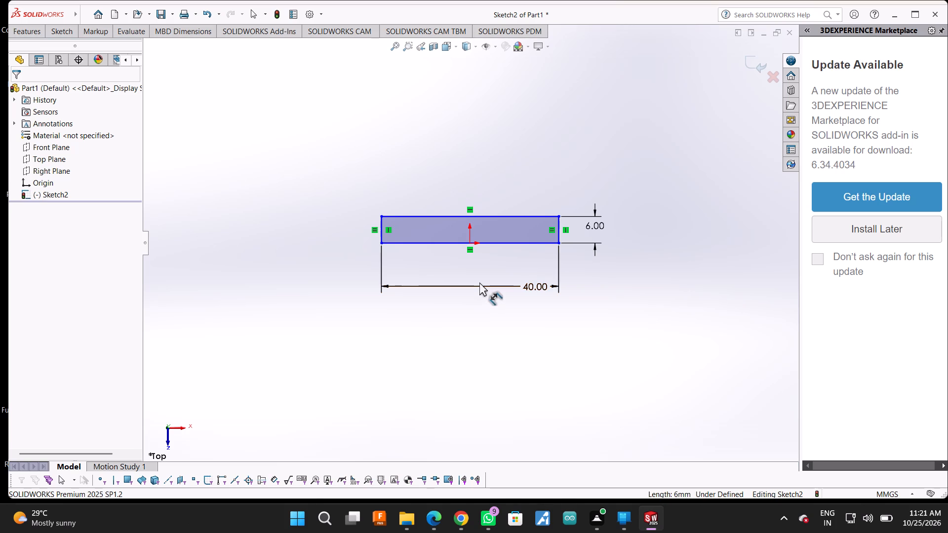
Reposition the 40 mm dimension from below the rectangle to above it.
left_click_drag(479, 285, 521, 128)
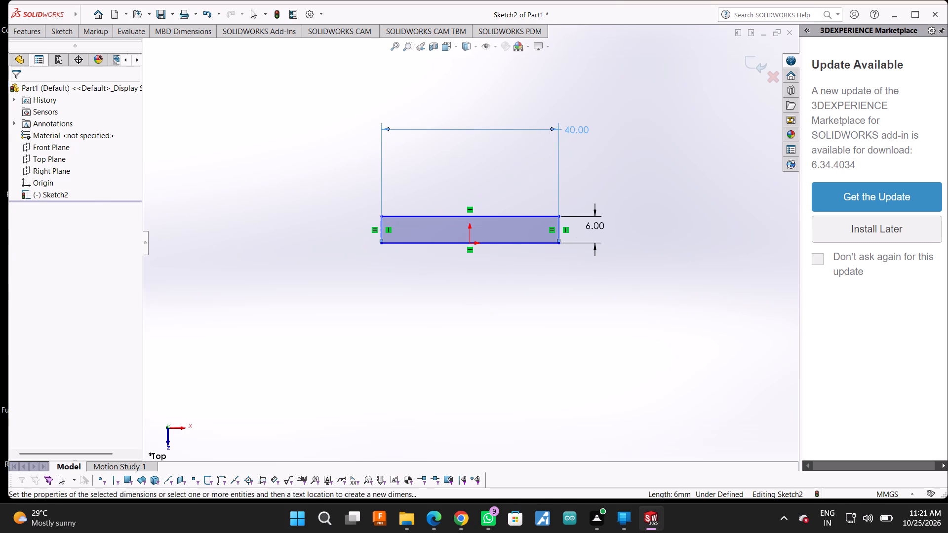
left_click(714, 221)
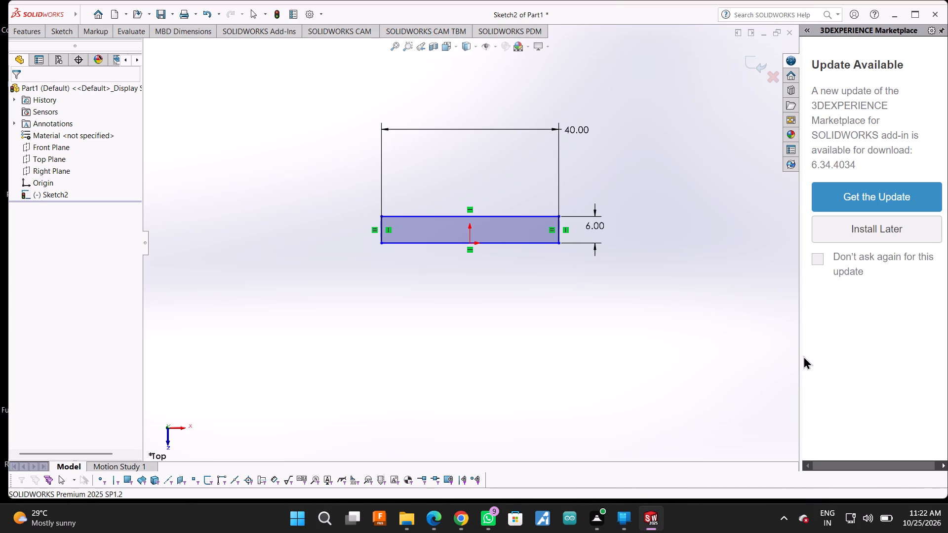
Sketch three connected lines below the 6 mm strip, forming a second full-width rectangle about 11.6 mm high between its lower corners.
left_click_drag(801, 356, 947, 356)
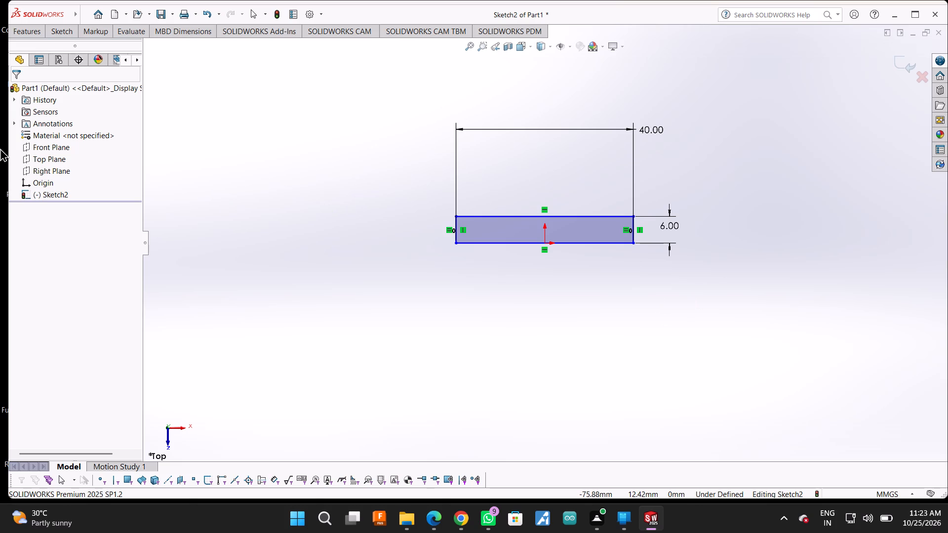
left_click(64, 25)
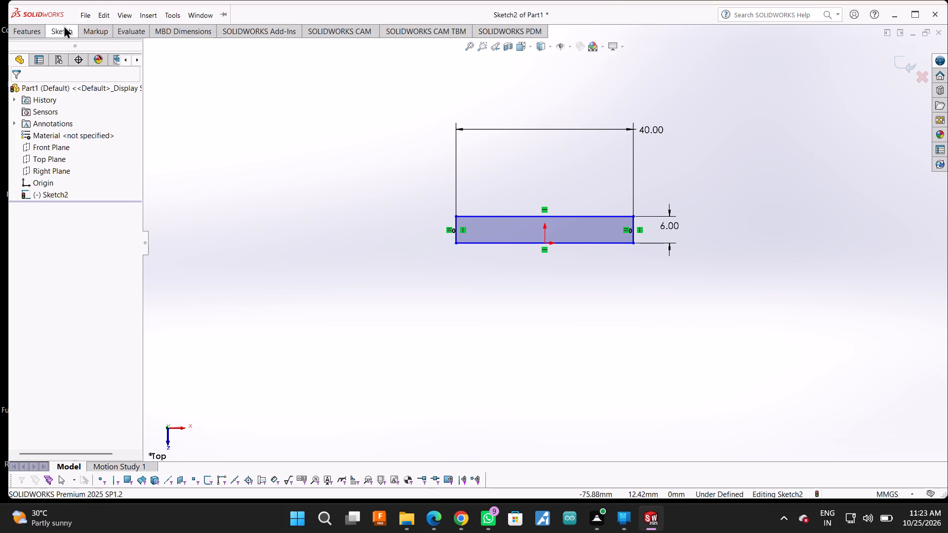
left_click(81, 42)
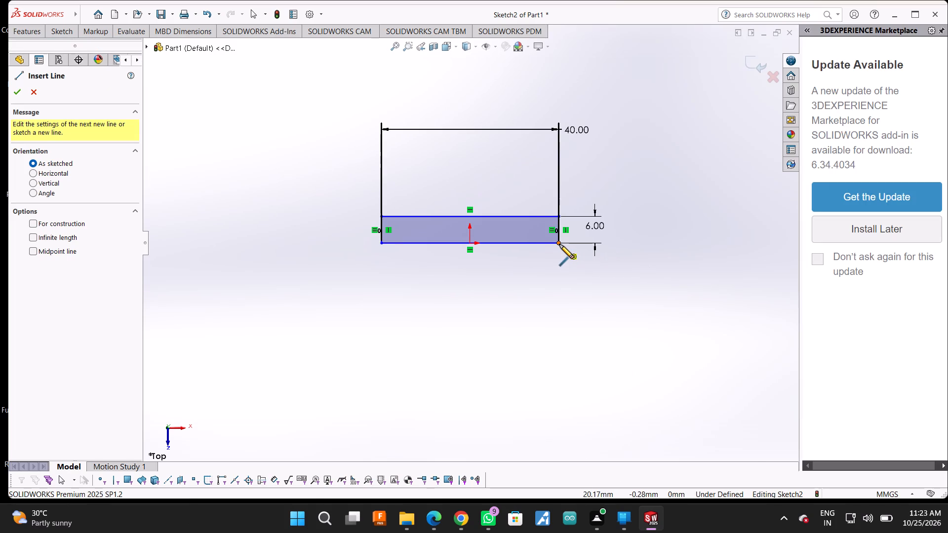
left_click(559, 244)
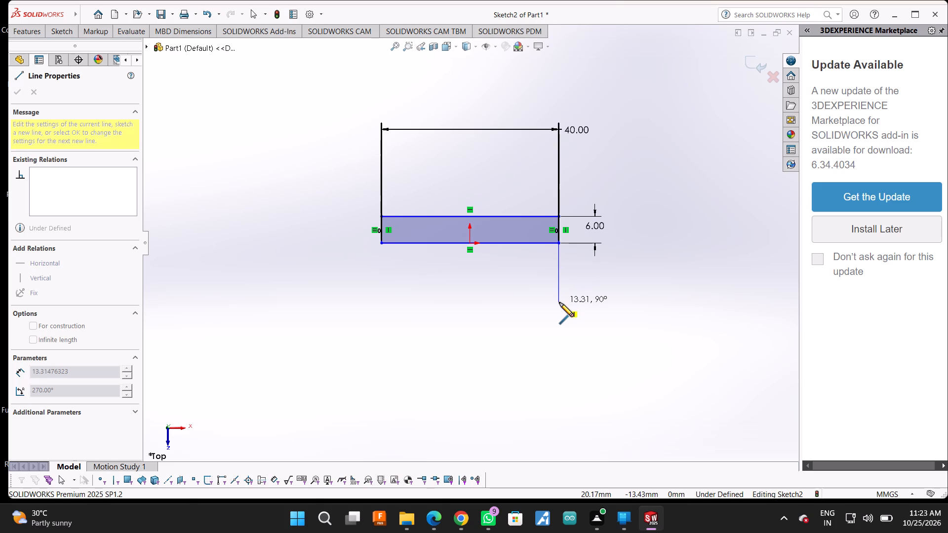
double_click(559, 303)
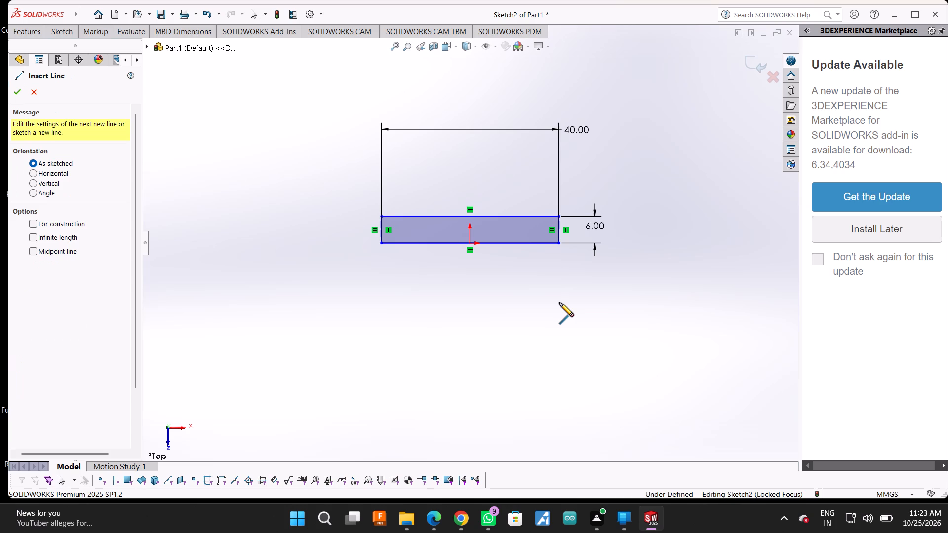
double_click(558, 242)
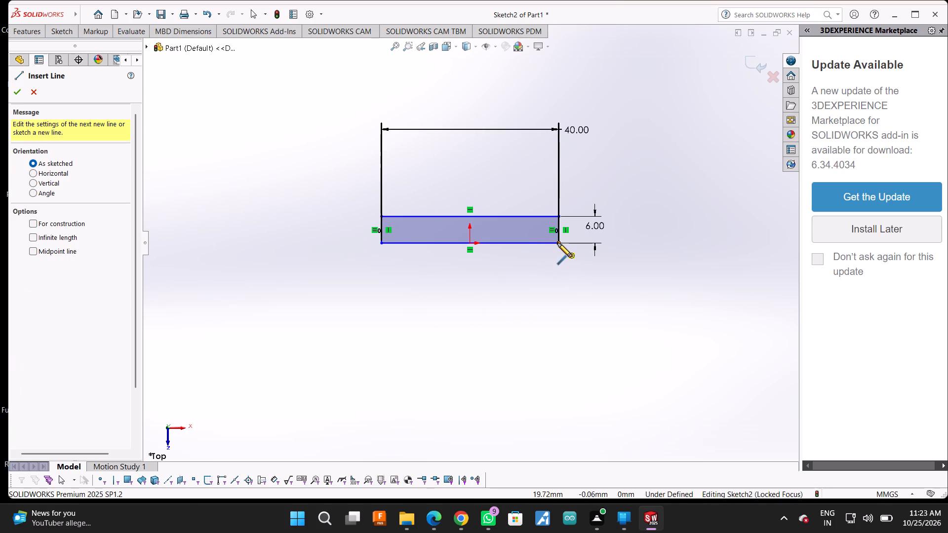
left_click(558, 242)
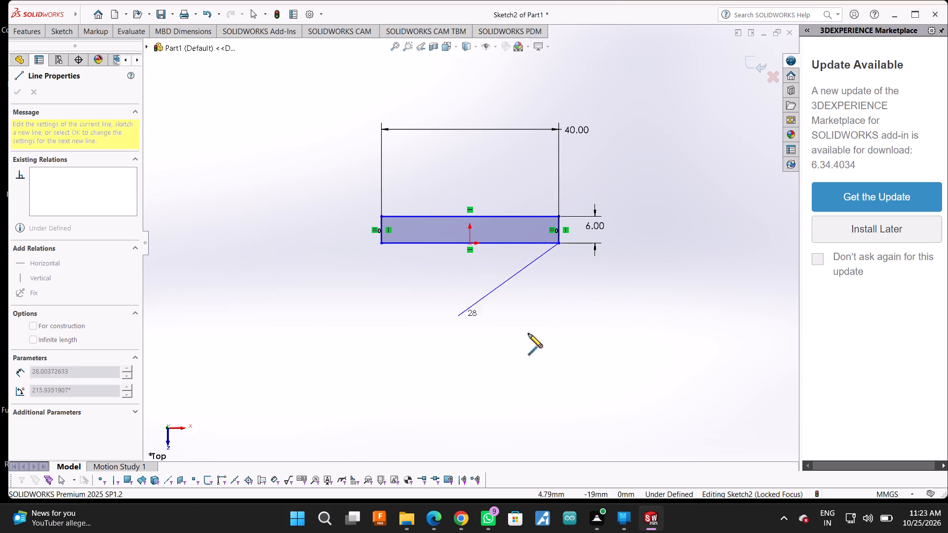
left_click(561, 295)
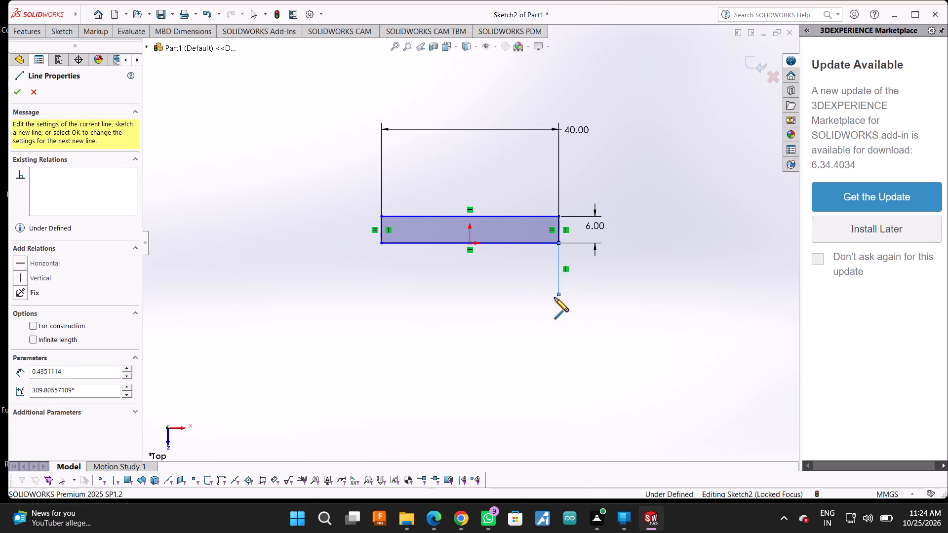
left_click(380, 298)
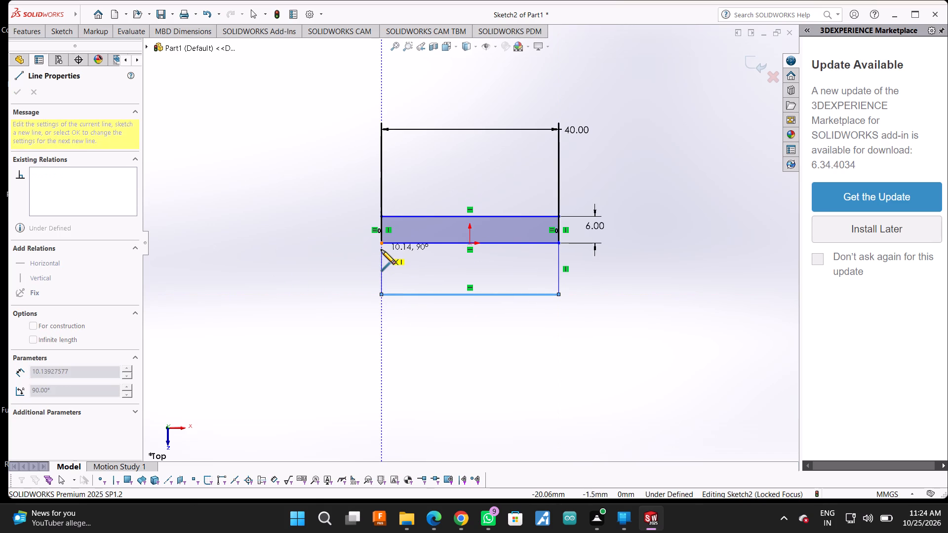
left_click(381, 246)
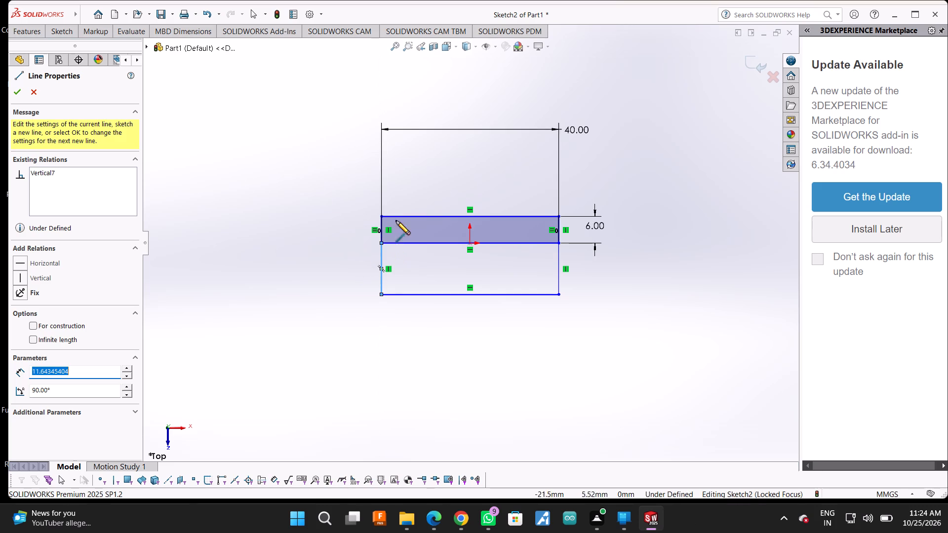
scroll(412, 240, "down", 4)
scroll(374, 222, "up", 2)
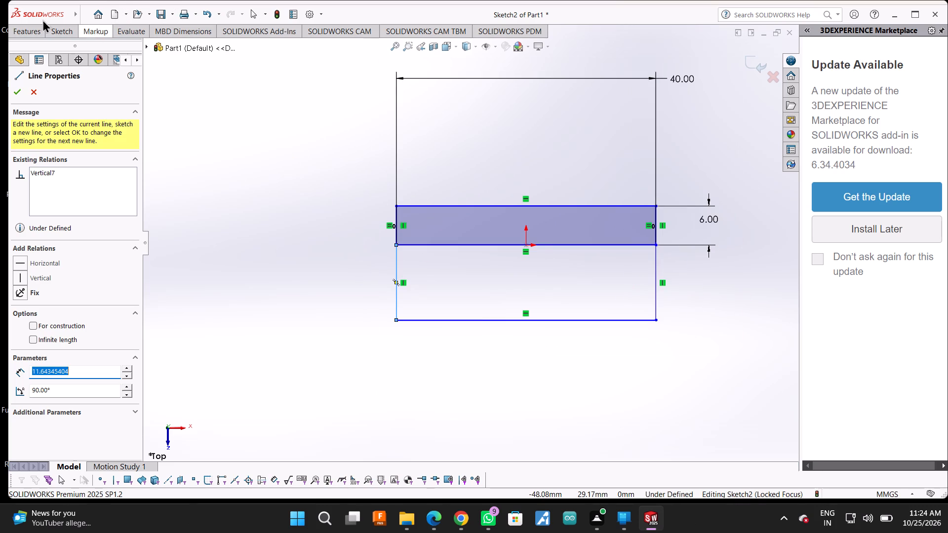
left_click(20, 96)
Add a driven length dimension to the bottom edge of the lower rectangle, placed below it.
left_click(58, 30)
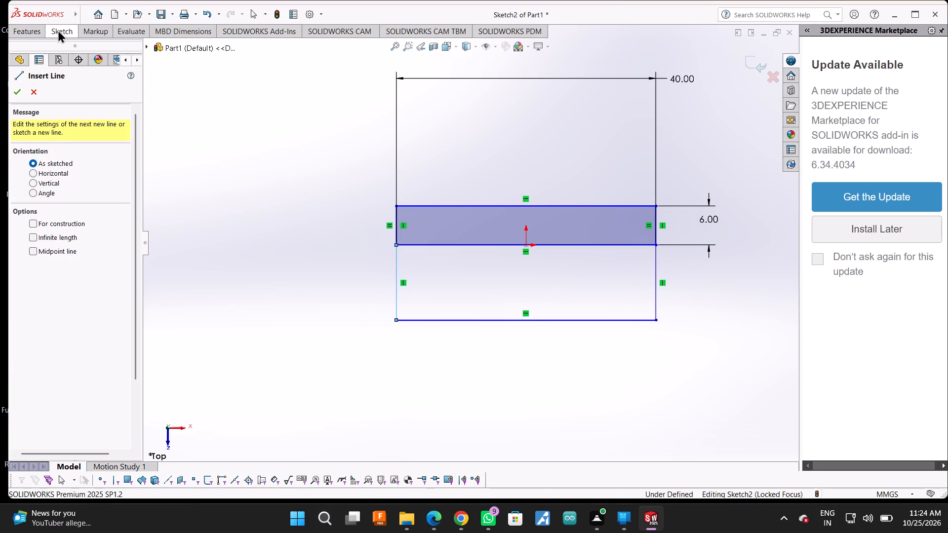
left_click(47, 44)
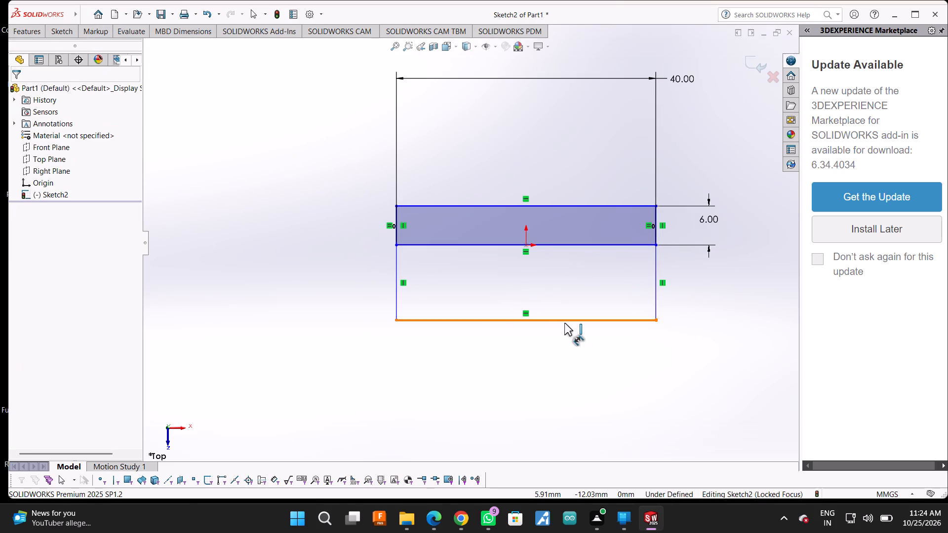
left_click(564, 323)
left_click(561, 358)
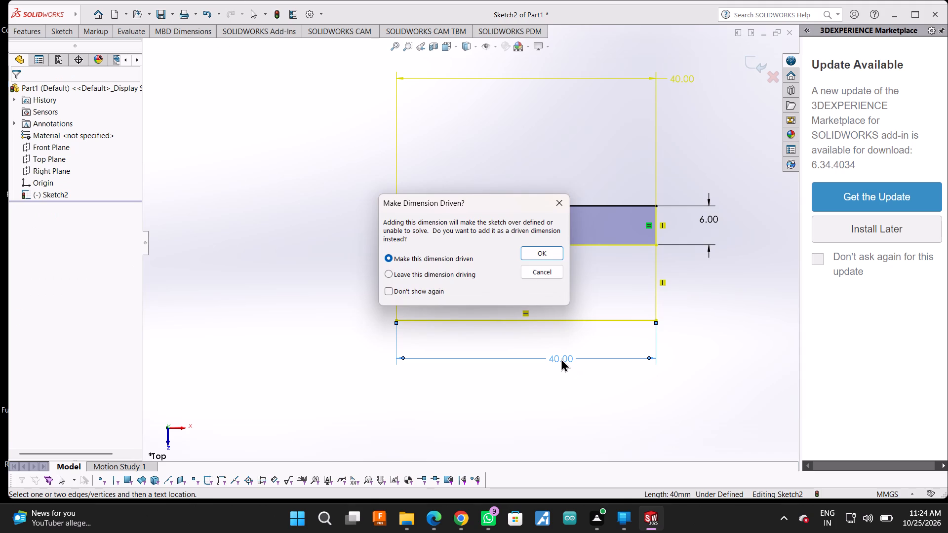
left_click(553, 260)
Dimension the lower rectangle's right vertical side to 12 mm.
left_click(656, 293)
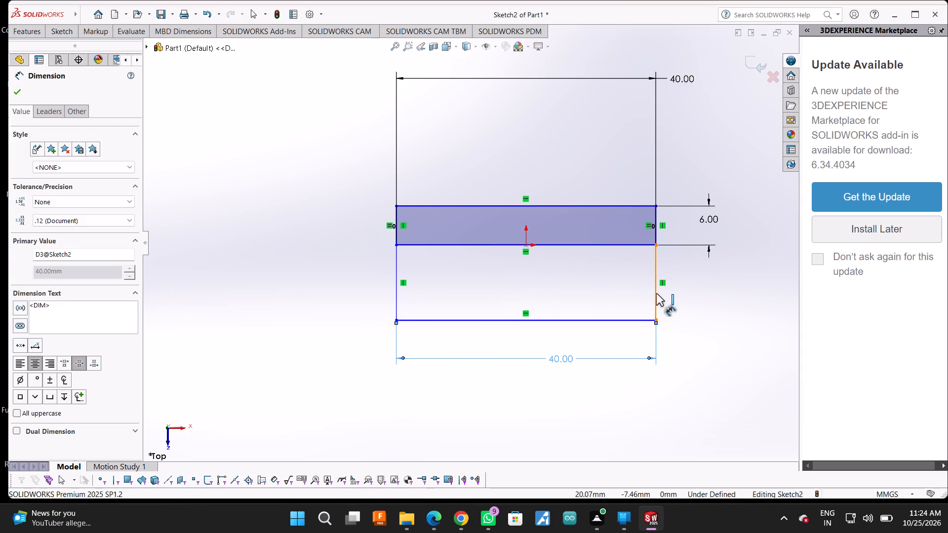
left_click(710, 299)
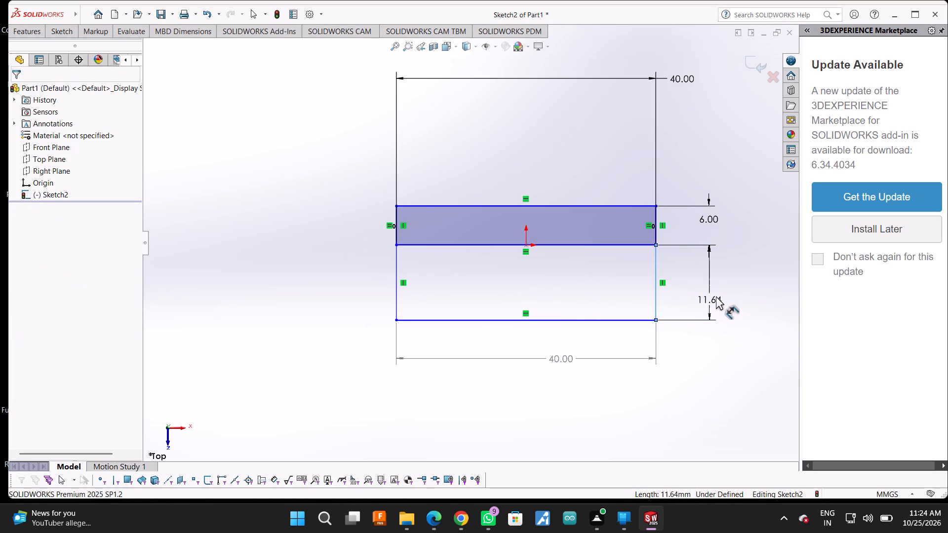
type("12")
key("Return")
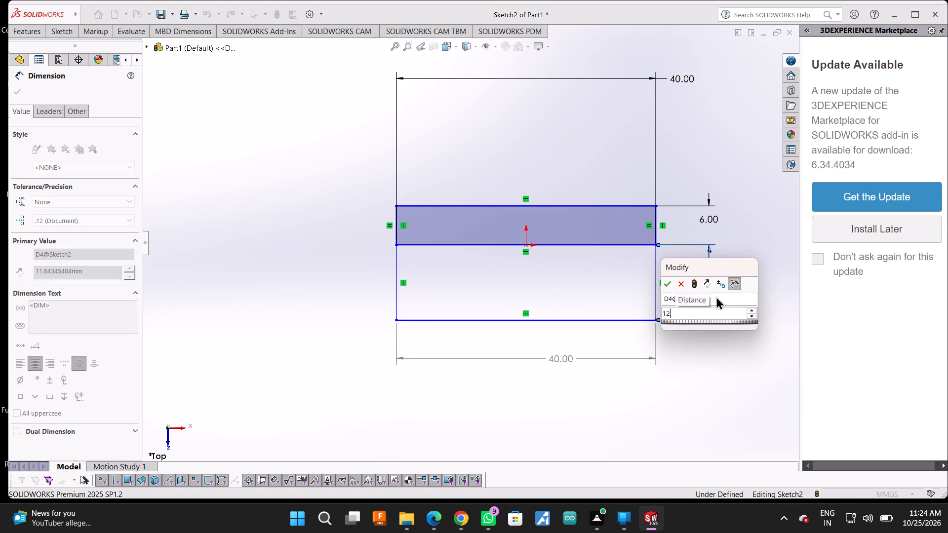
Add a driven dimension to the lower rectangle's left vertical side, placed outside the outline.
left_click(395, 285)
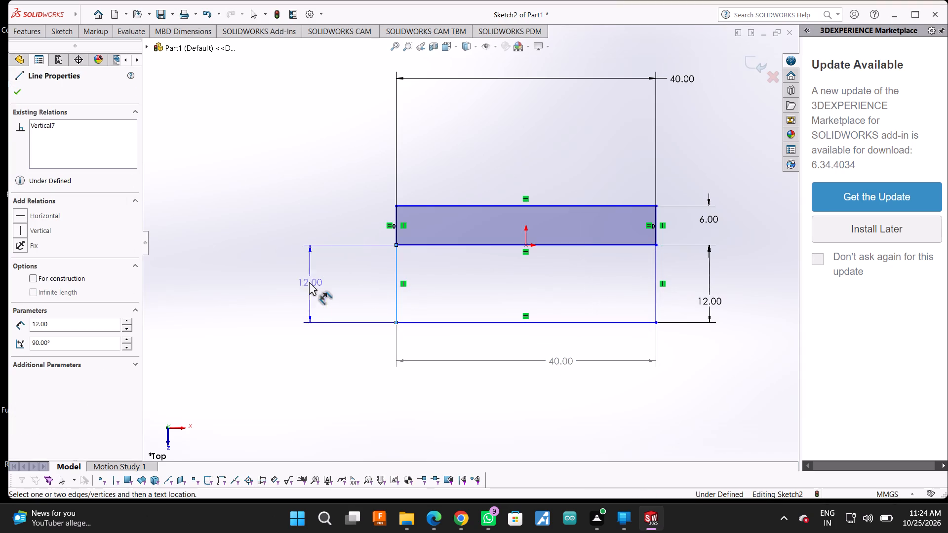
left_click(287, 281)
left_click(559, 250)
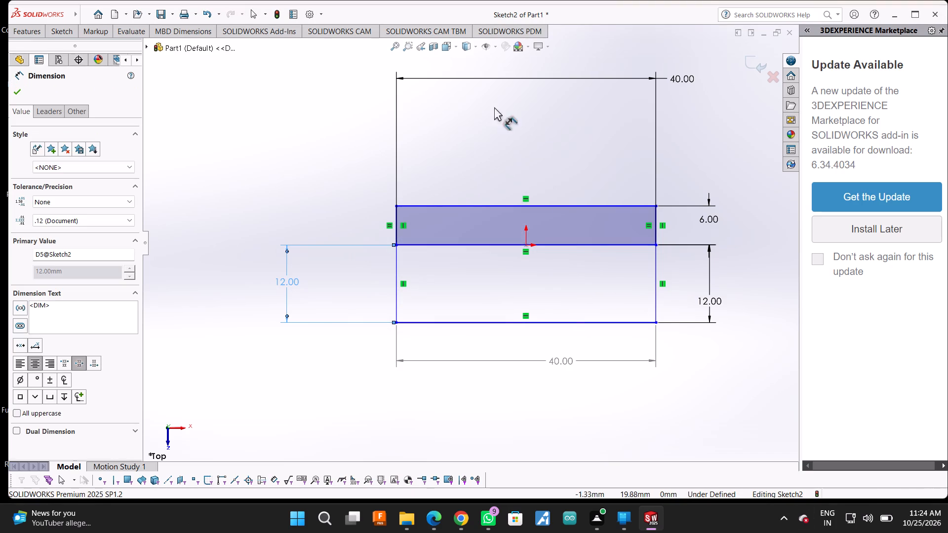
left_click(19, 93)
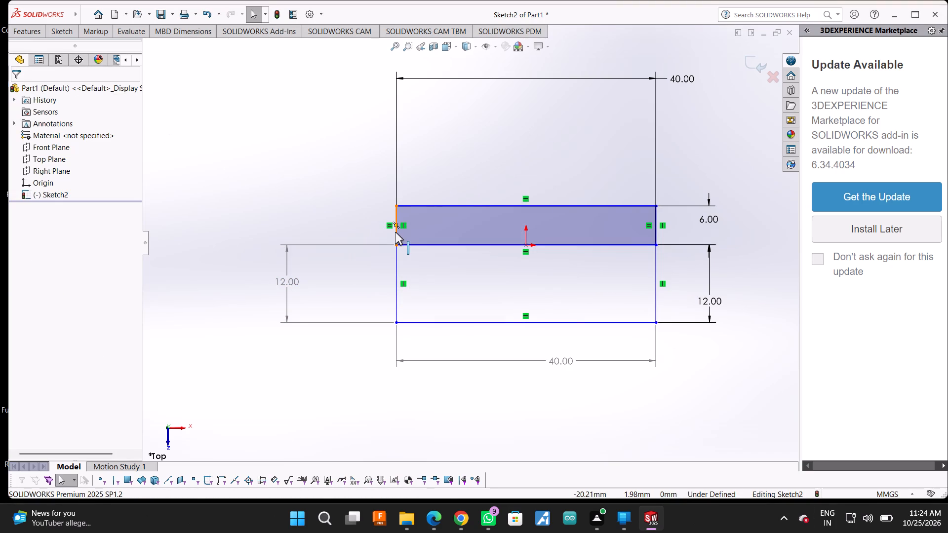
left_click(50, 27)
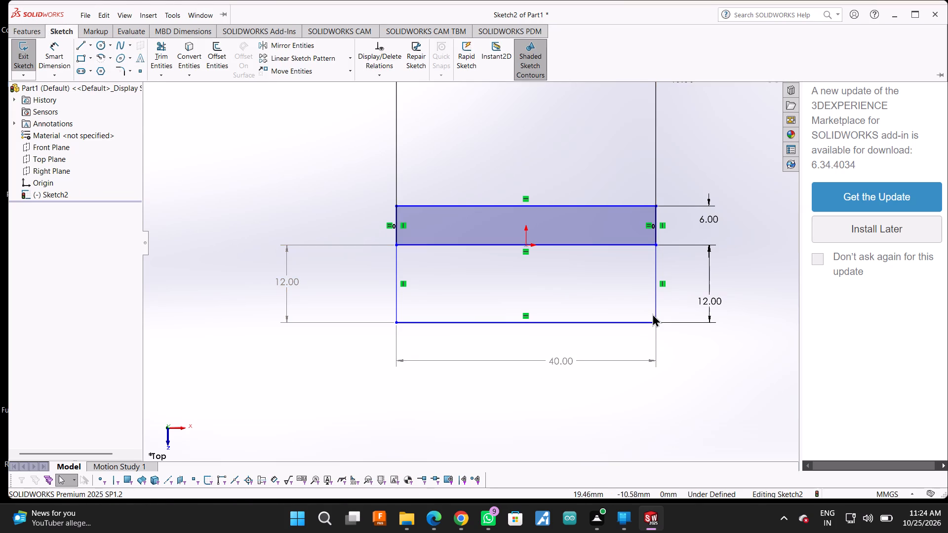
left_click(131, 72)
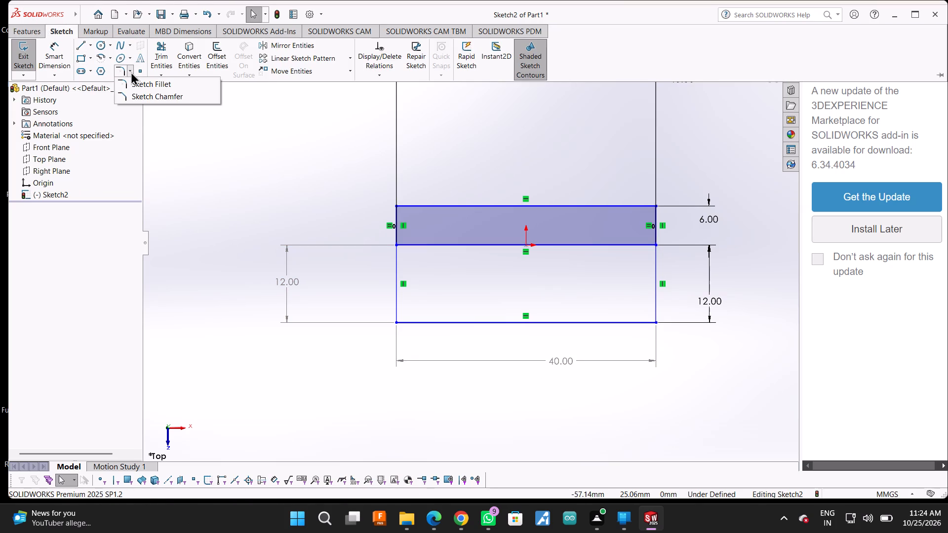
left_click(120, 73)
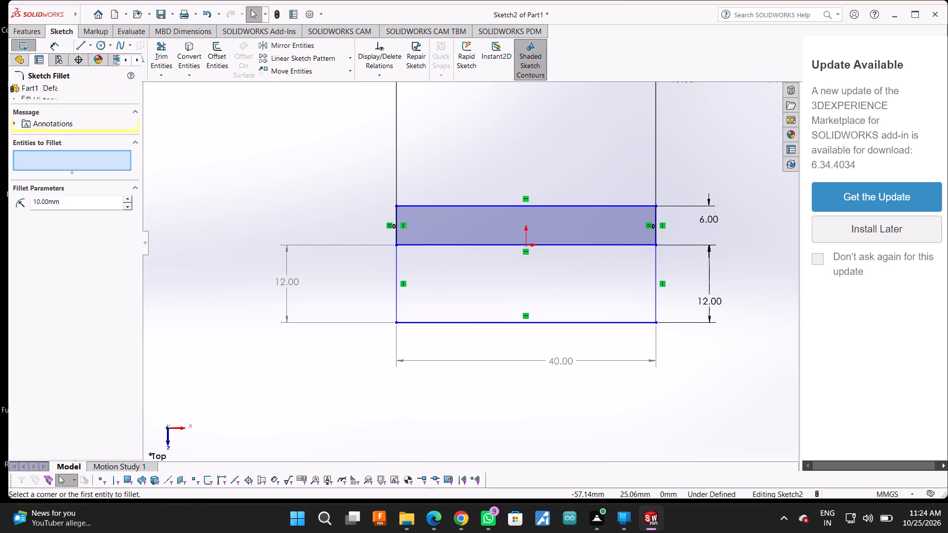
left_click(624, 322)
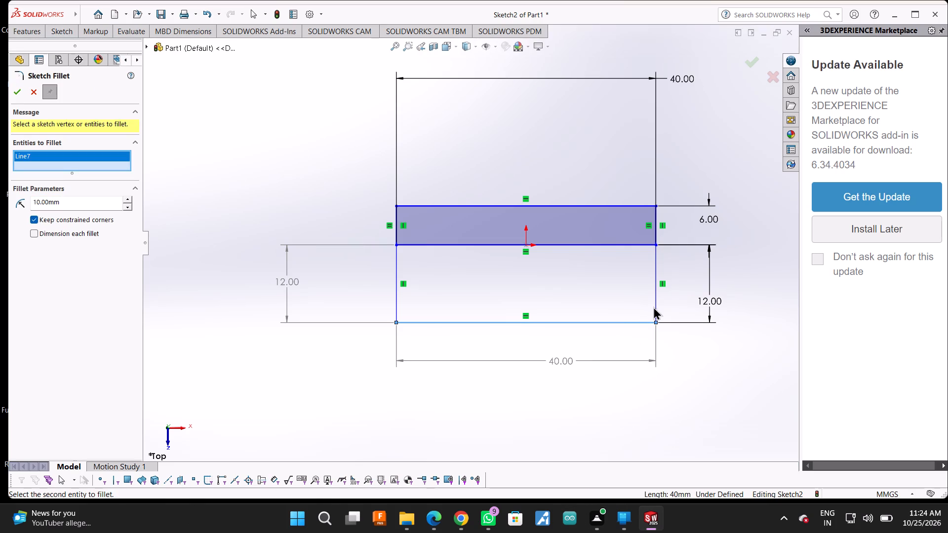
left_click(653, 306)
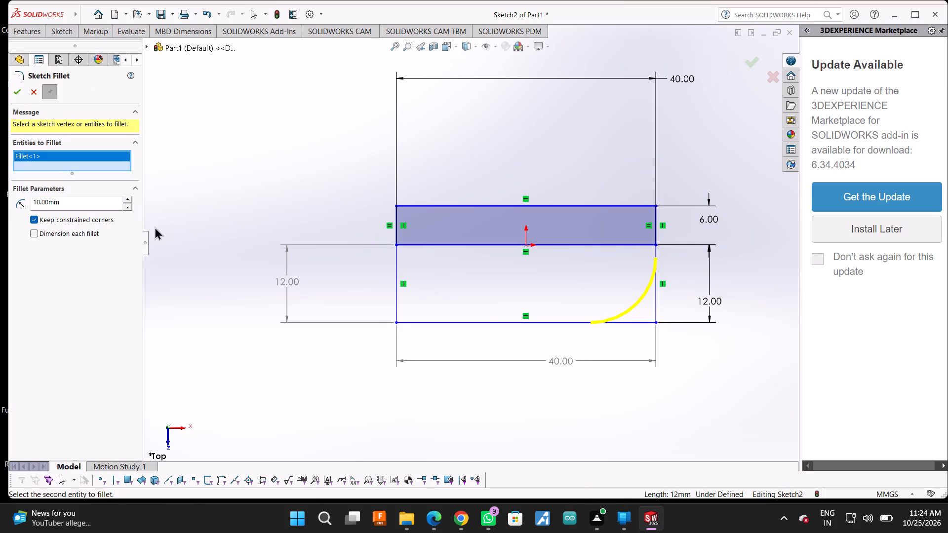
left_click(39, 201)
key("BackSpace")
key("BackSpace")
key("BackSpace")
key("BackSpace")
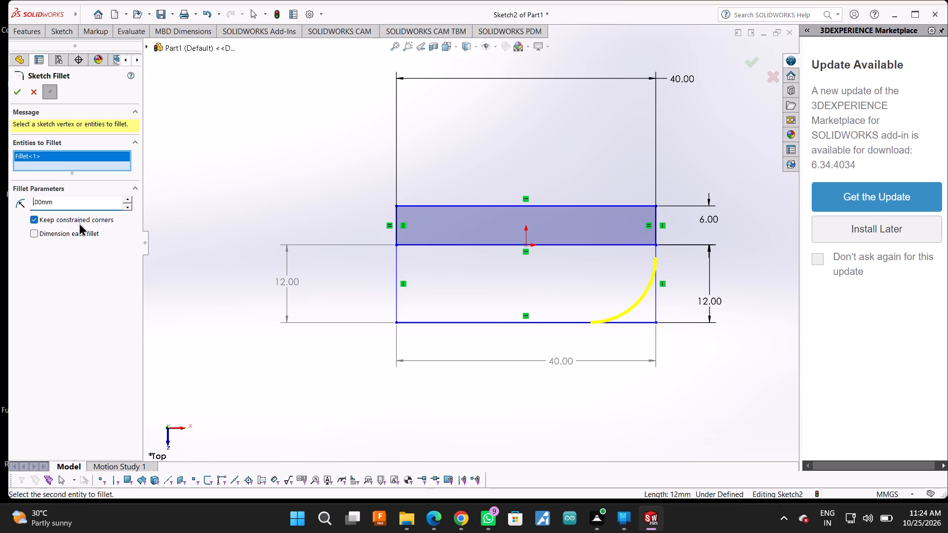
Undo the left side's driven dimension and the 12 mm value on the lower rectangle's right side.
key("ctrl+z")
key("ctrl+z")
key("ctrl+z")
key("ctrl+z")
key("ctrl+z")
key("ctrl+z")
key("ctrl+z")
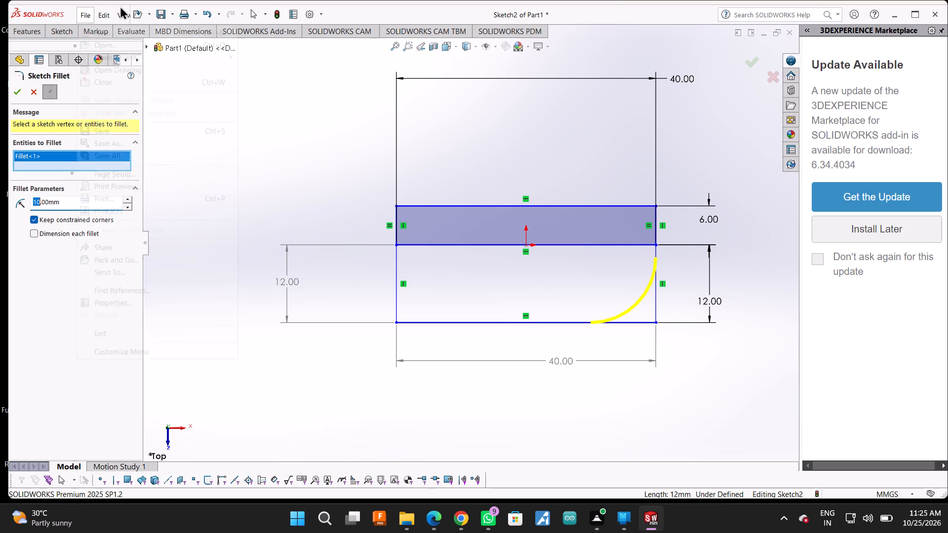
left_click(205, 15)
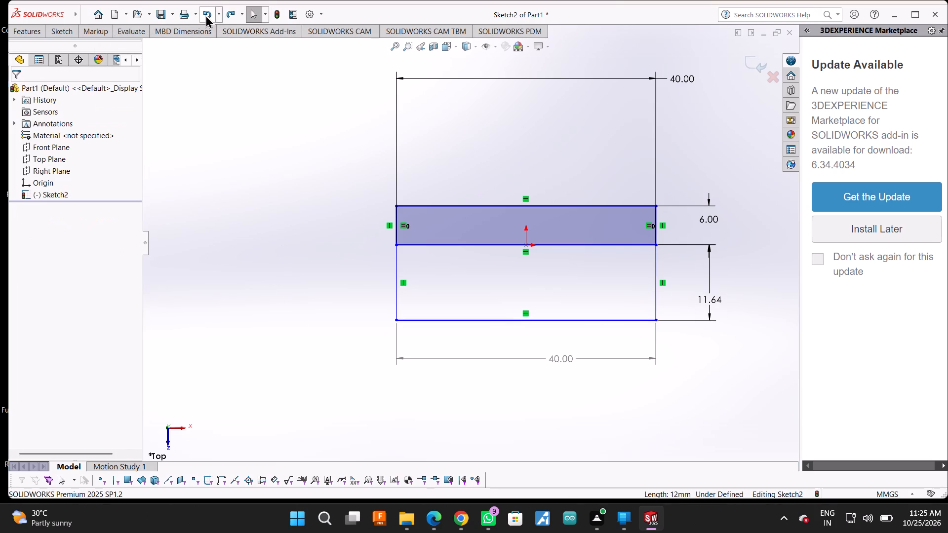
Set the height dimension on the lower rectangle's right side to 12 mm.
left_click(64, 27)
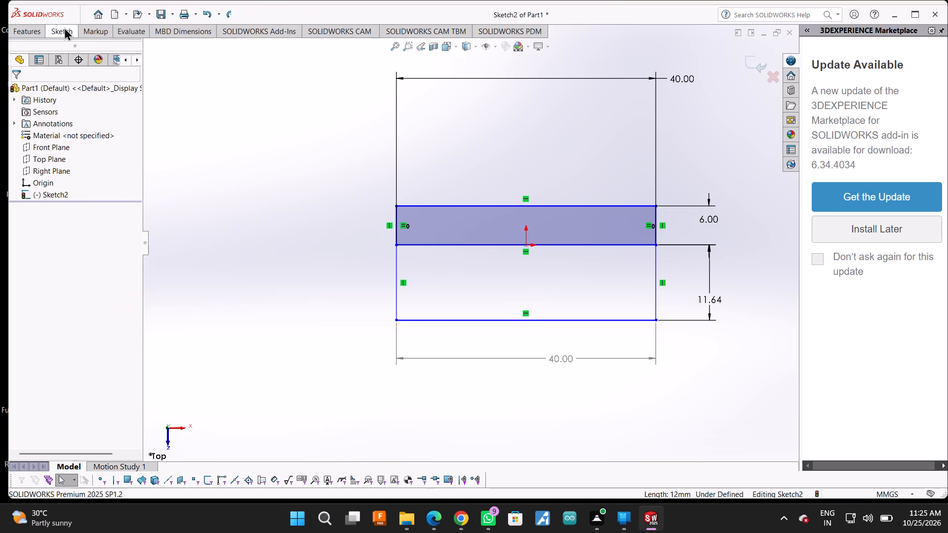
left_click(714, 296)
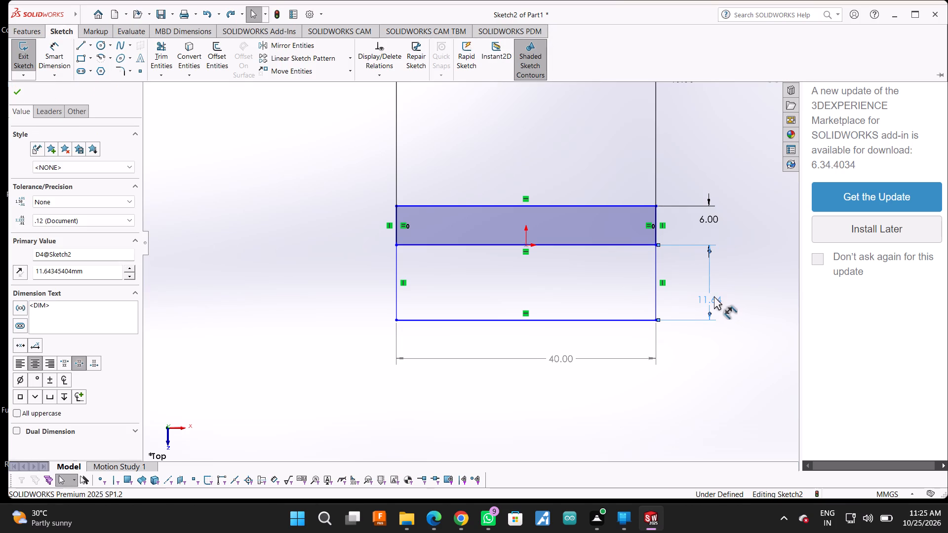
type("12")
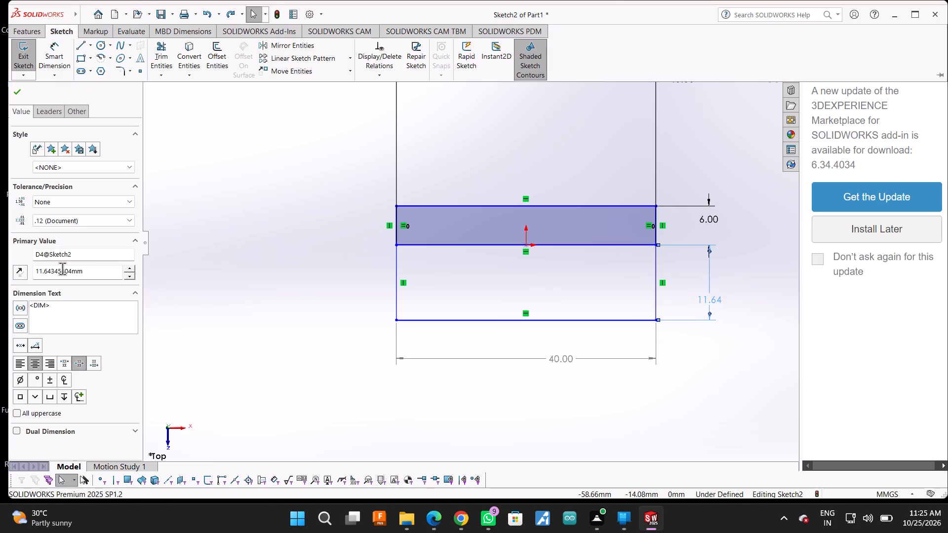
left_click_drag(71, 270, 0, 272)
type("12")
key("Return")
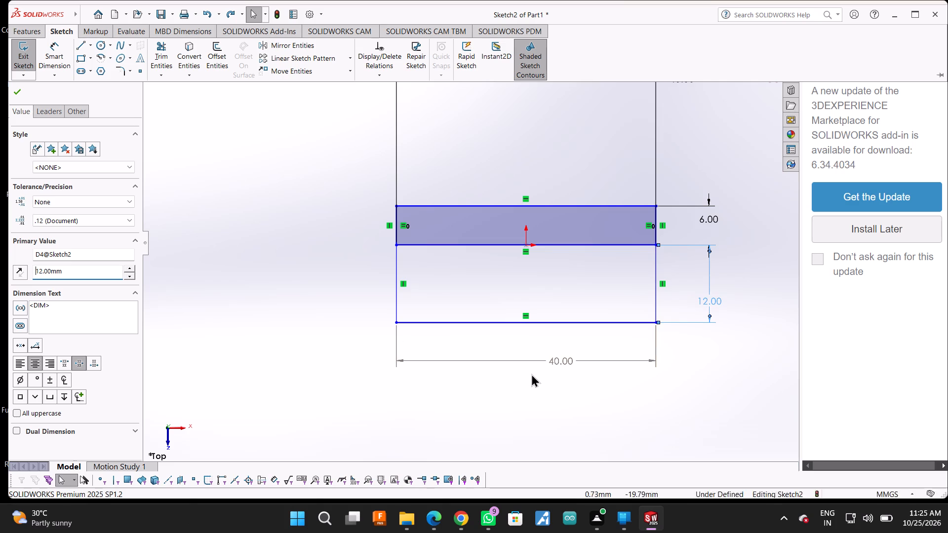
left_click(15, 87)
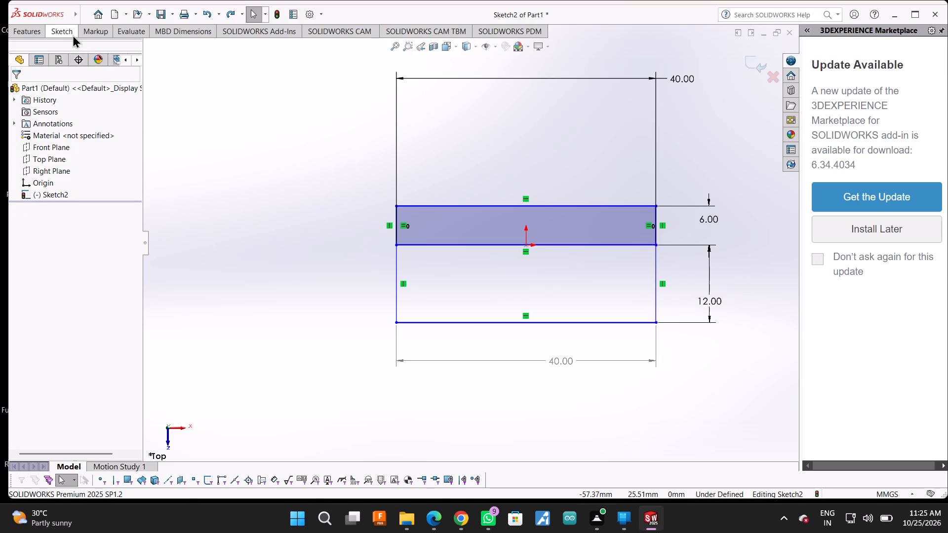
Sketch a horizontal line about 40 mm long across the lower rectangle near mid-height, from its right side to its left side.
left_click(73, 35)
left_click(78, 43)
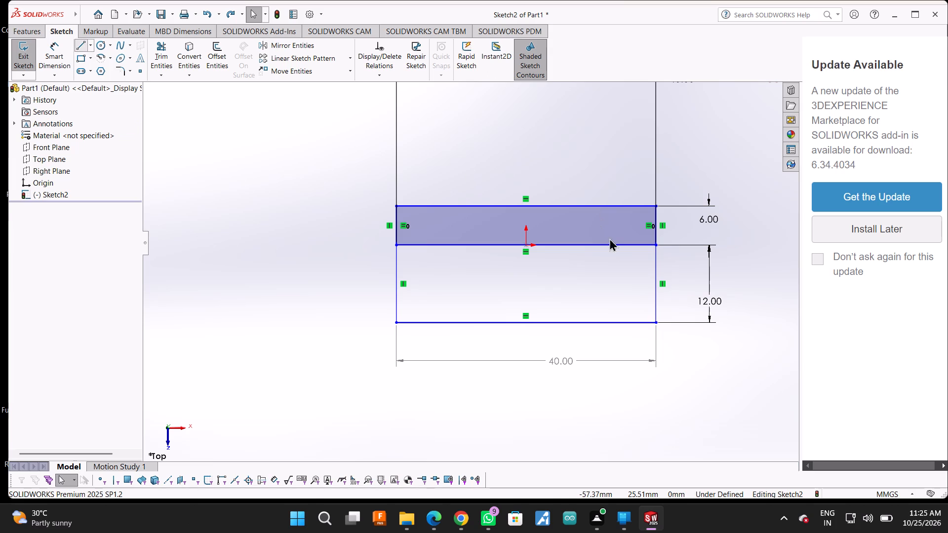
left_click(658, 286)
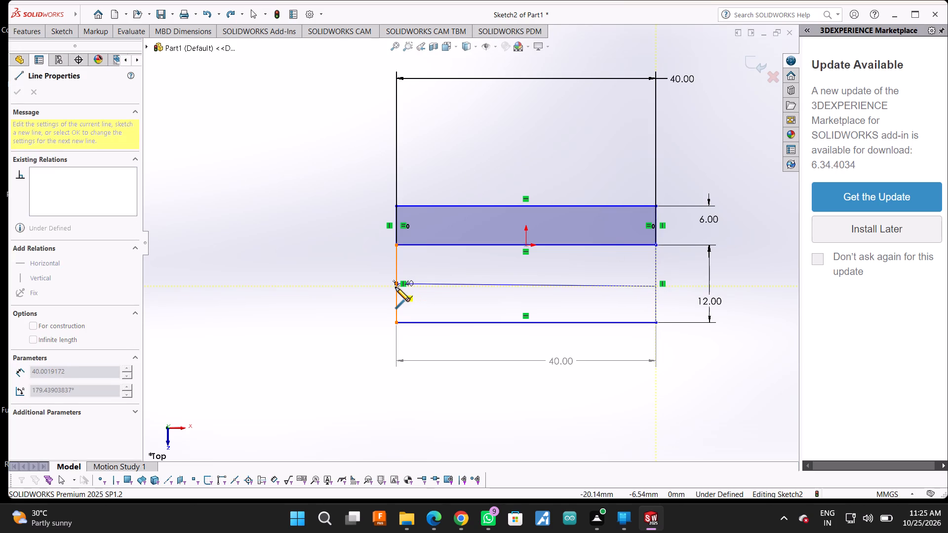
scroll(395, 286, "down", 8)
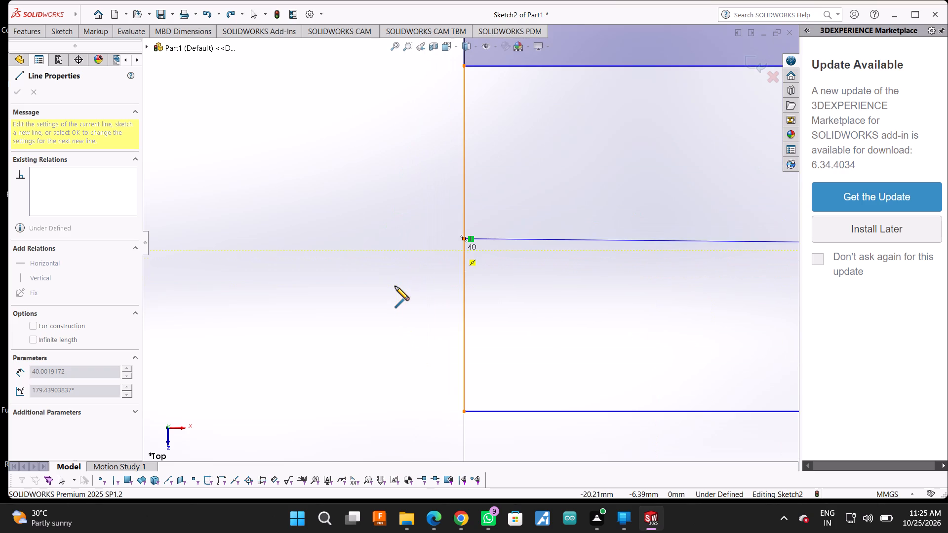
left_click(465, 251)
scroll(409, 275, "up", 10)
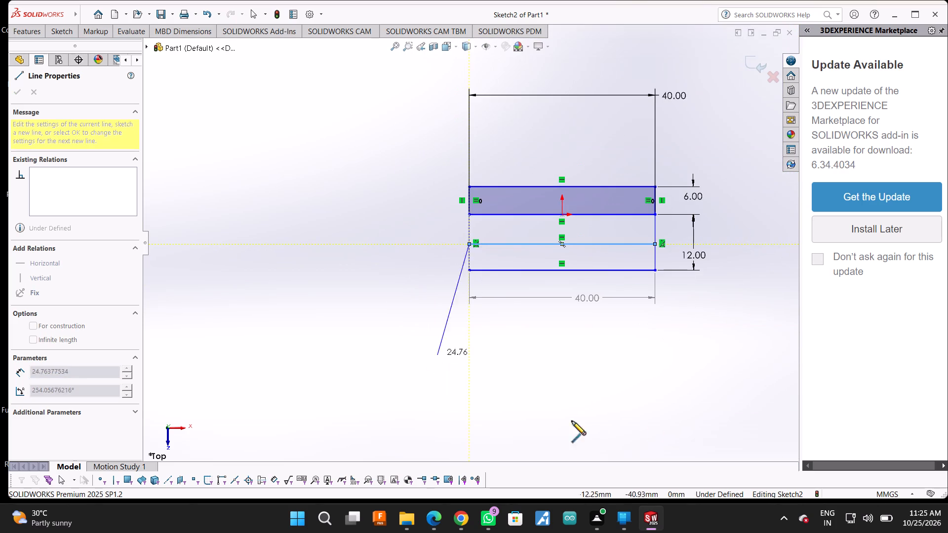
Add a driven dimension to the full height of the lower rectangle's left vertical side.
left_click(58, 33)
left_click(62, 40)
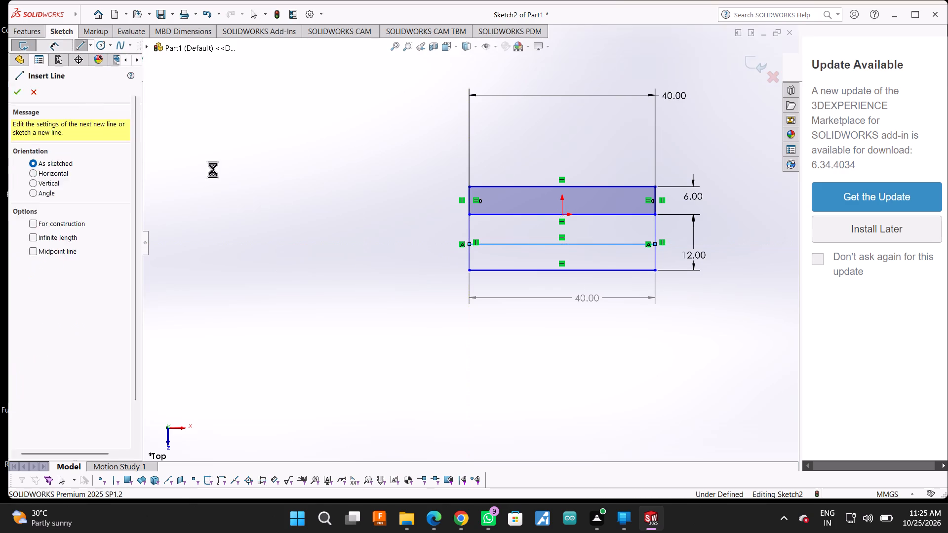
left_click(469, 252)
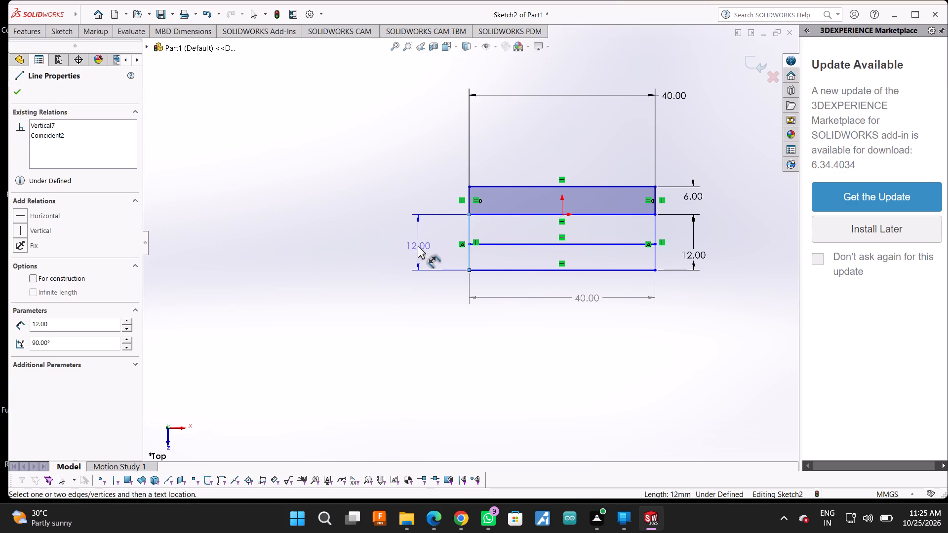
left_click(417, 245)
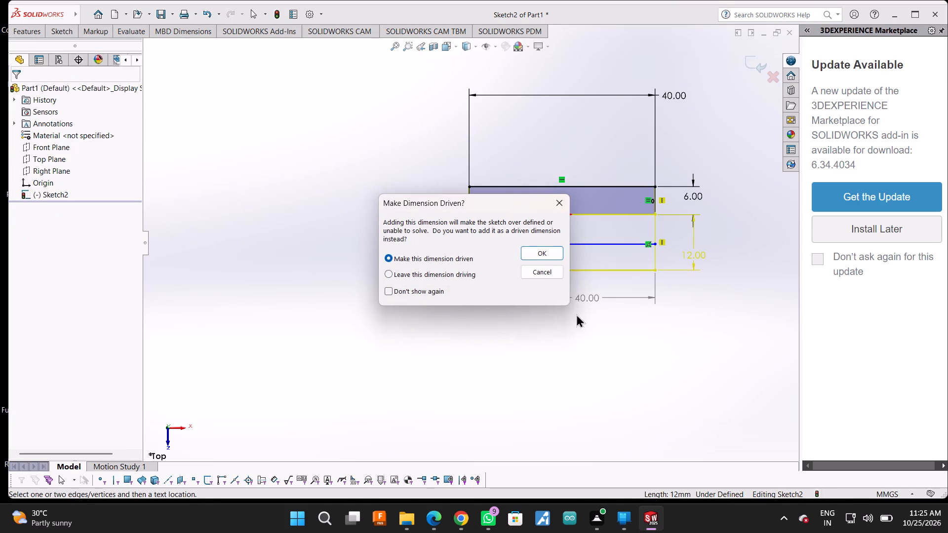
left_click(538, 251)
Examine where the mid-height line meets the lower rectangle's left and right vertical sides.
scroll(607, 267, "down", 6)
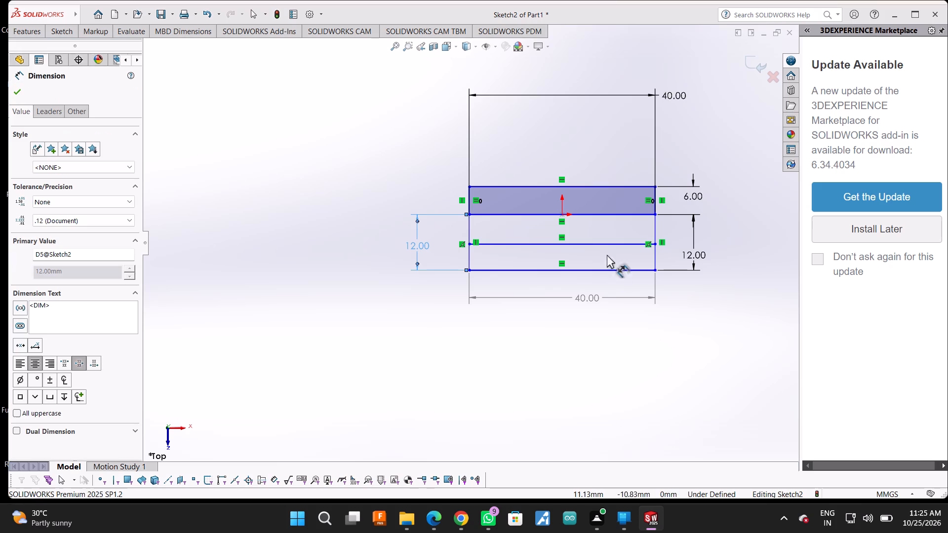
scroll(525, 238, "down", 2)
scroll(410, 228, "down", 5)
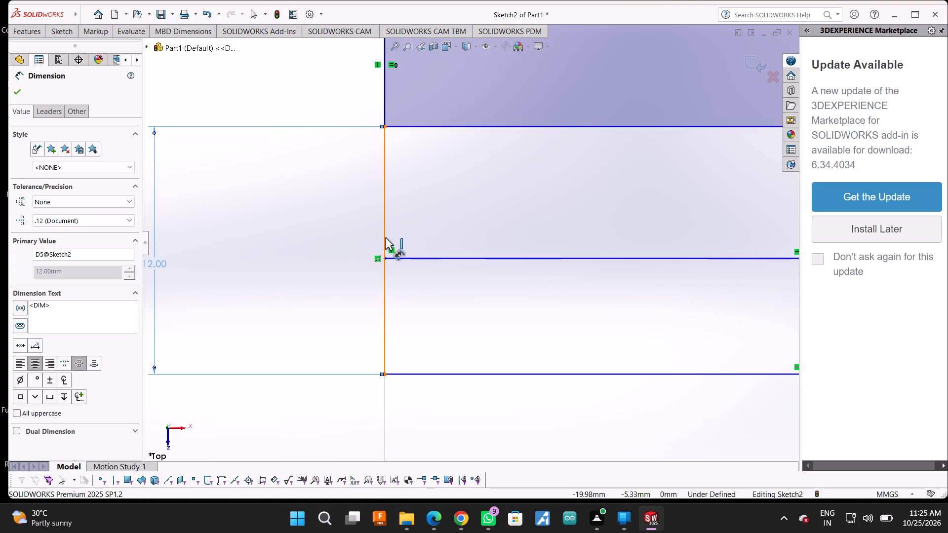
scroll(386, 261, "up", 7)
scroll(591, 258, "down", 1)
scroll(703, 252, "down", 4)
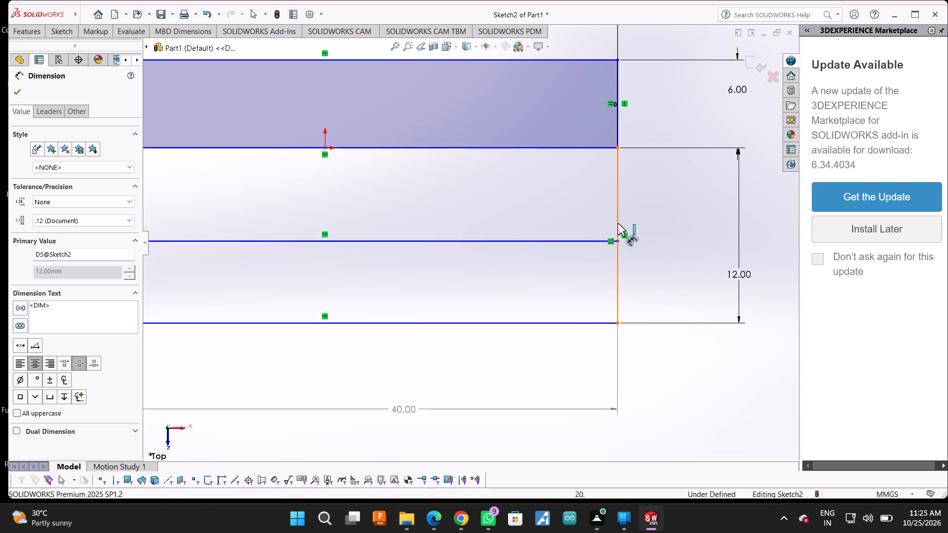
scroll(628, 276, "up", 2)
scroll(617, 263, "down", 8)
scroll(470, 229, "down", 1)
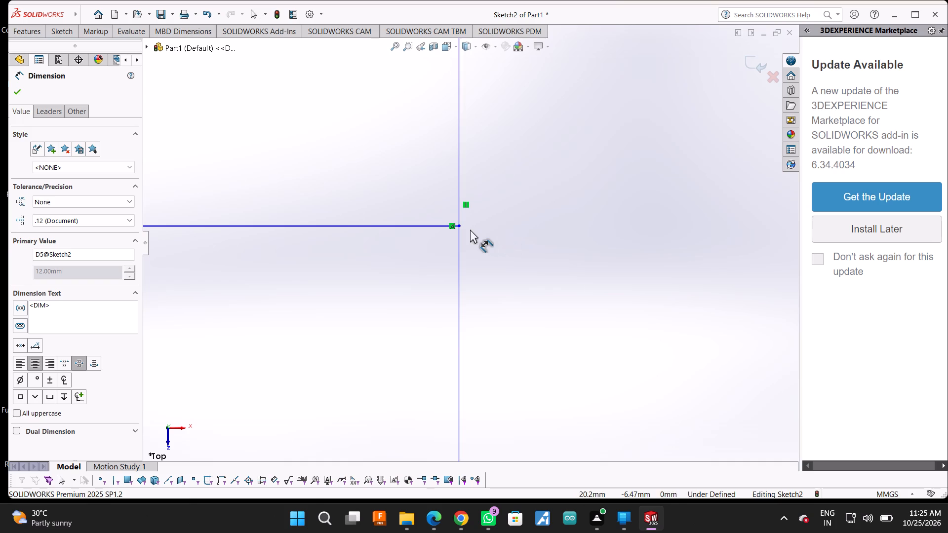
scroll(490, 237, "up", 17)
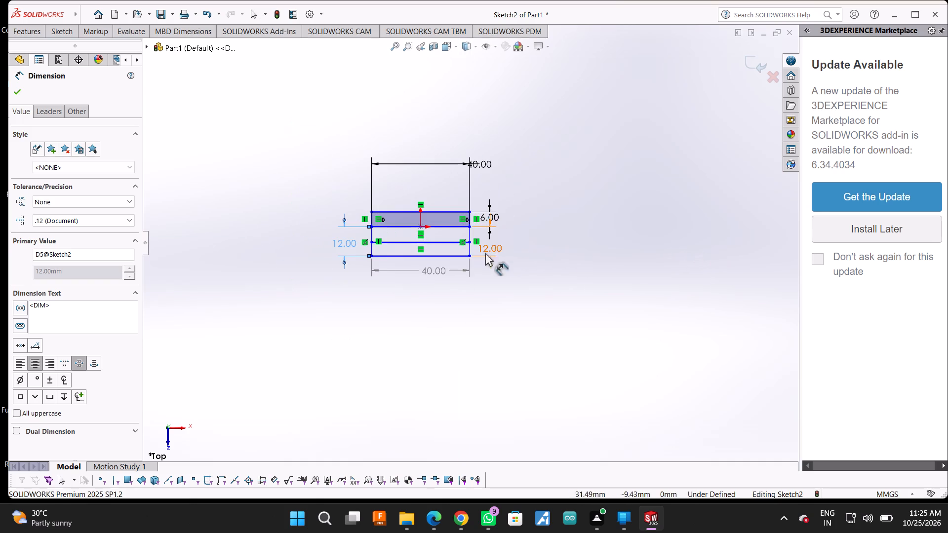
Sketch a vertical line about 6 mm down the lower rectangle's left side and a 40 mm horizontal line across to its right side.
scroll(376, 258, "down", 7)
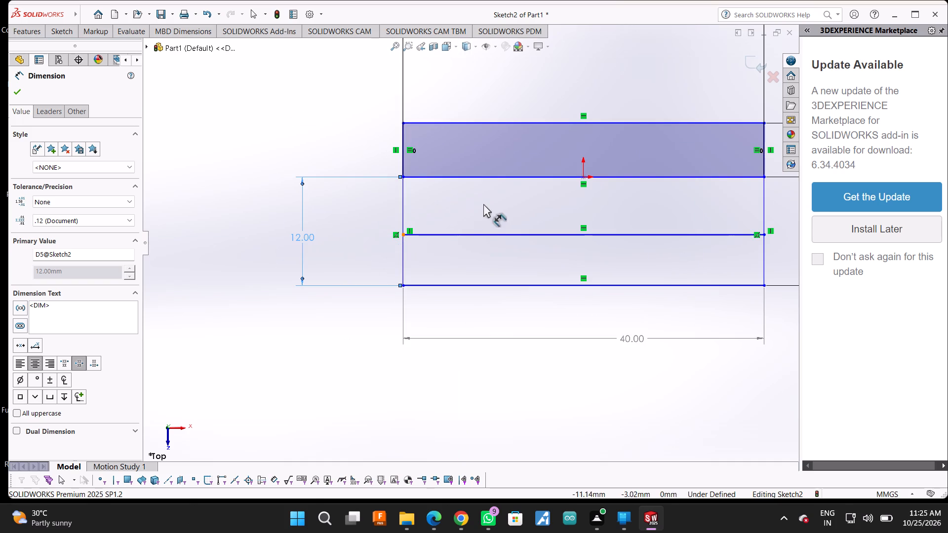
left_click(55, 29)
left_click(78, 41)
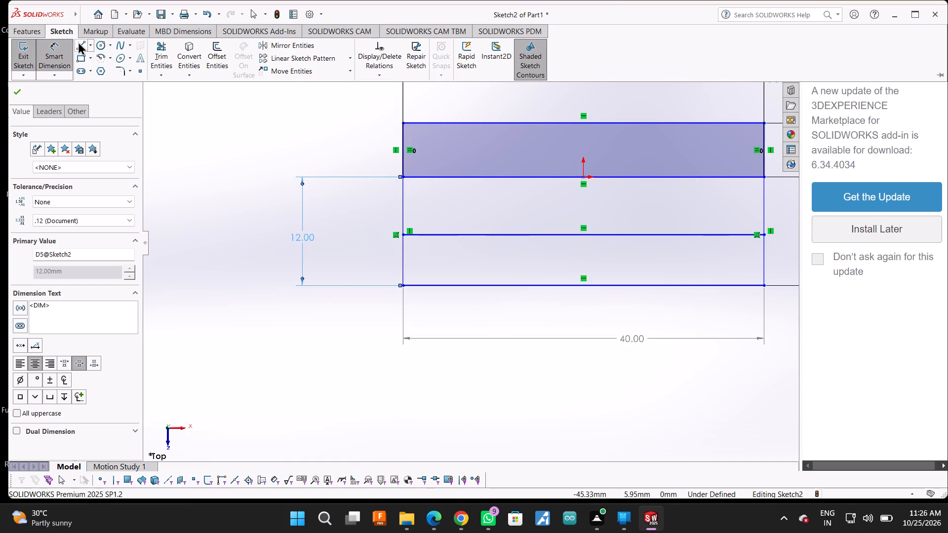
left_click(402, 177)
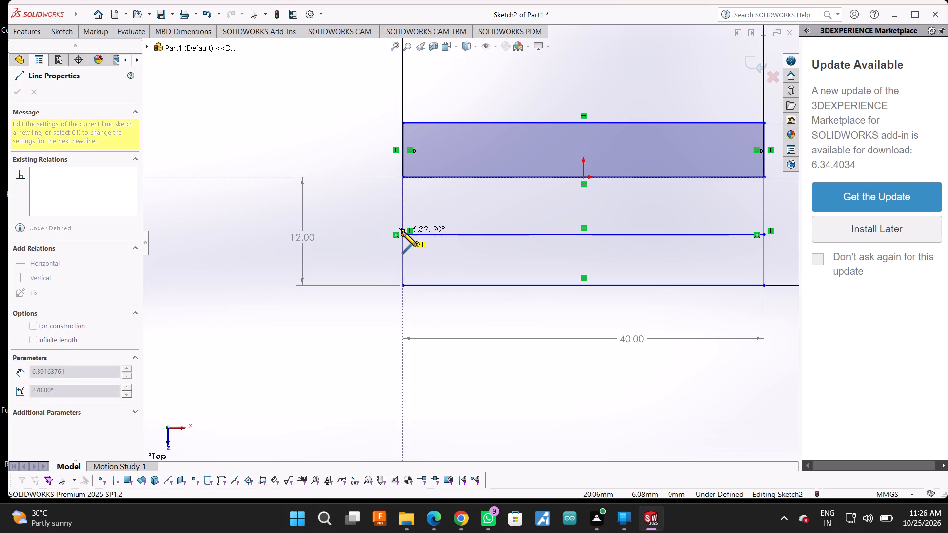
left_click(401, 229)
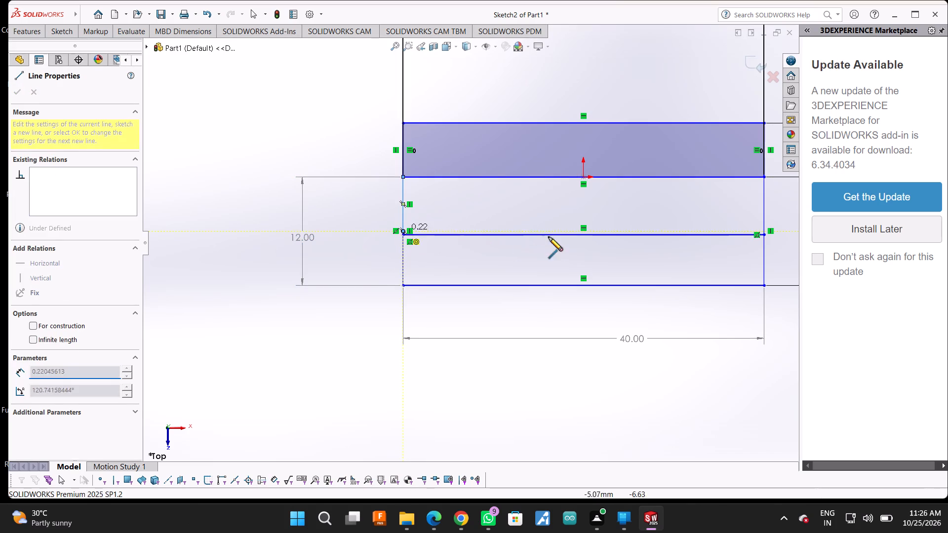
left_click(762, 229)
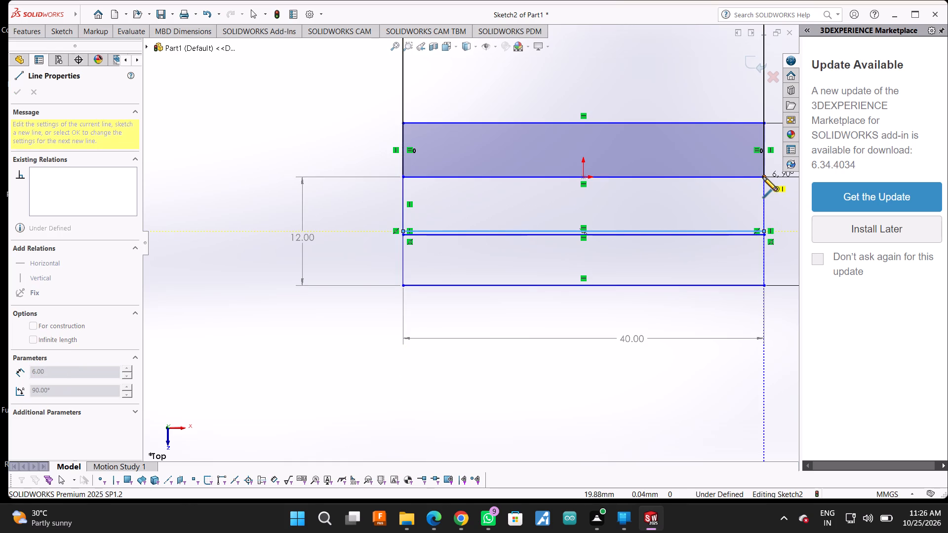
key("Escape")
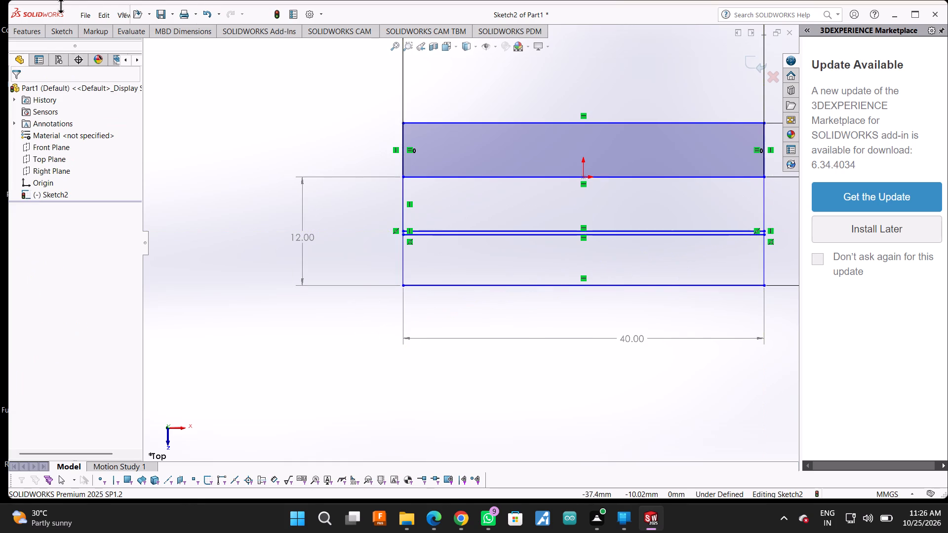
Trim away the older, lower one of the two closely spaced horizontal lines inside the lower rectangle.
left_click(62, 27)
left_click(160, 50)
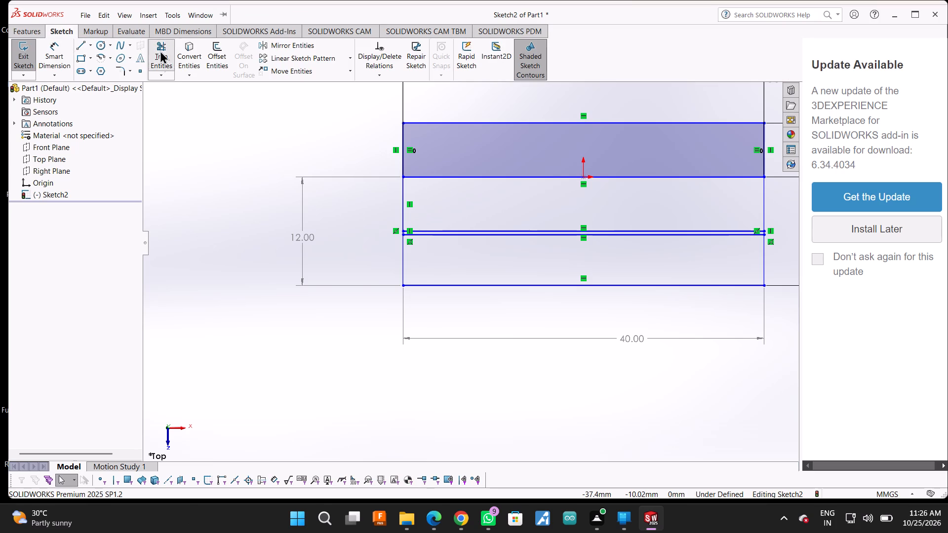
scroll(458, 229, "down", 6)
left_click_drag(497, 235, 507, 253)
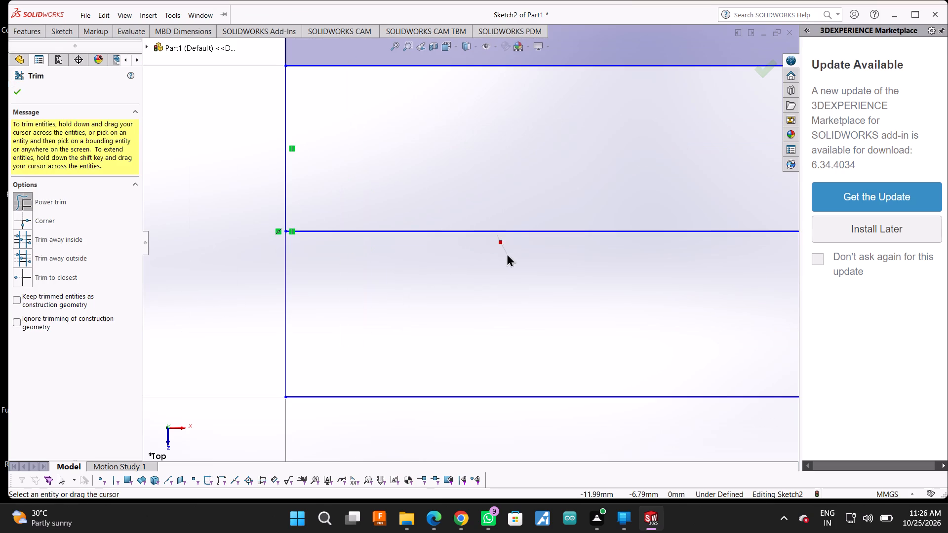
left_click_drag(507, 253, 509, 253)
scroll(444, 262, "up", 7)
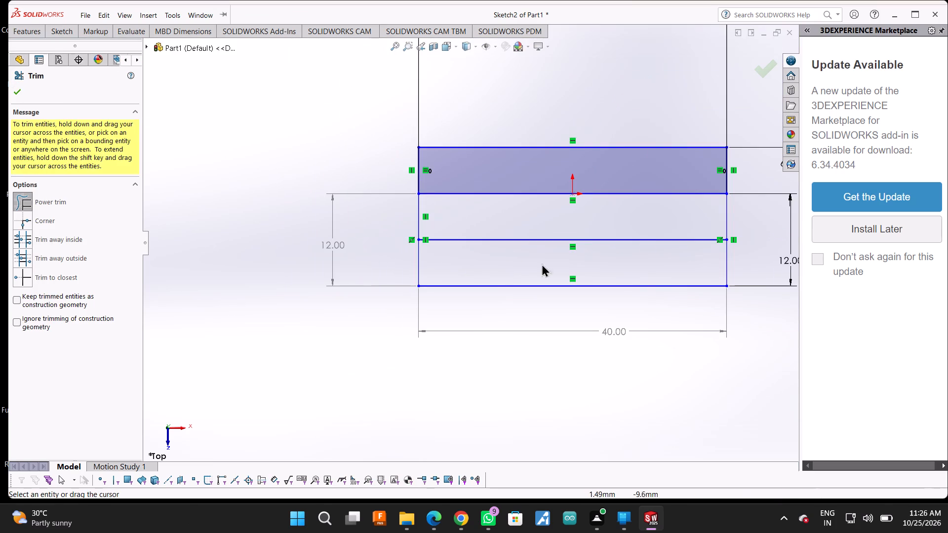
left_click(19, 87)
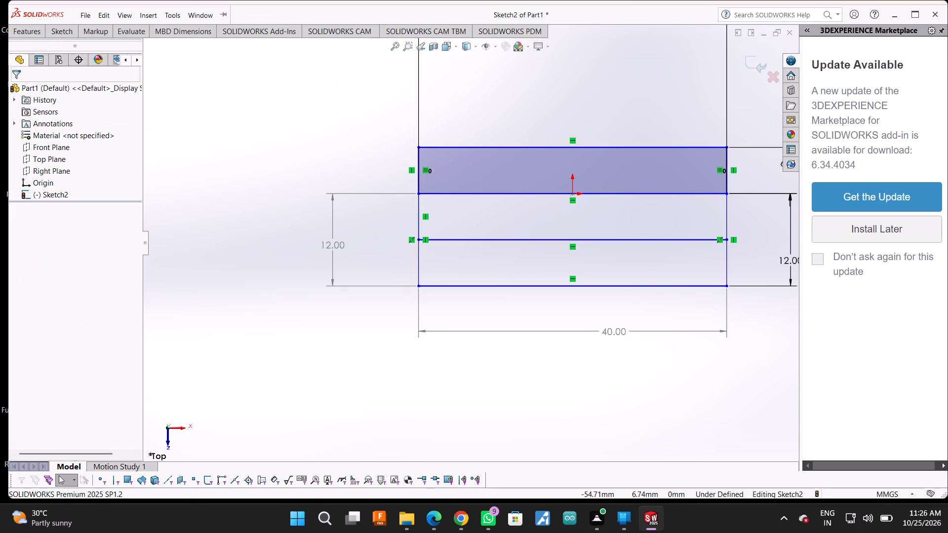
Undo the sketch edits back to the single upper rectangle, removing the lower rectangle with its inner lines and dimensions.
left_click(61, 33)
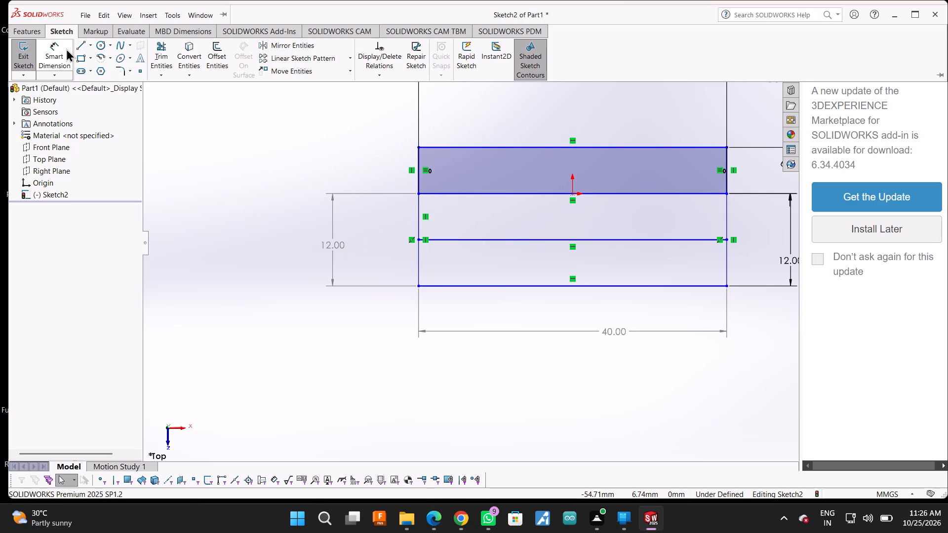
left_click(106, 49)
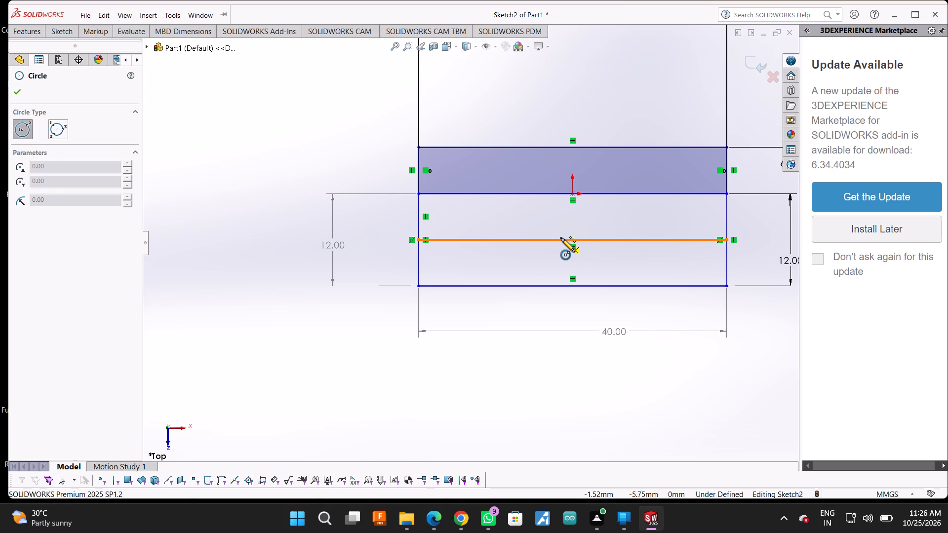
key("ctrl+z")
key("ctrl+z")
key("ctrl+z")
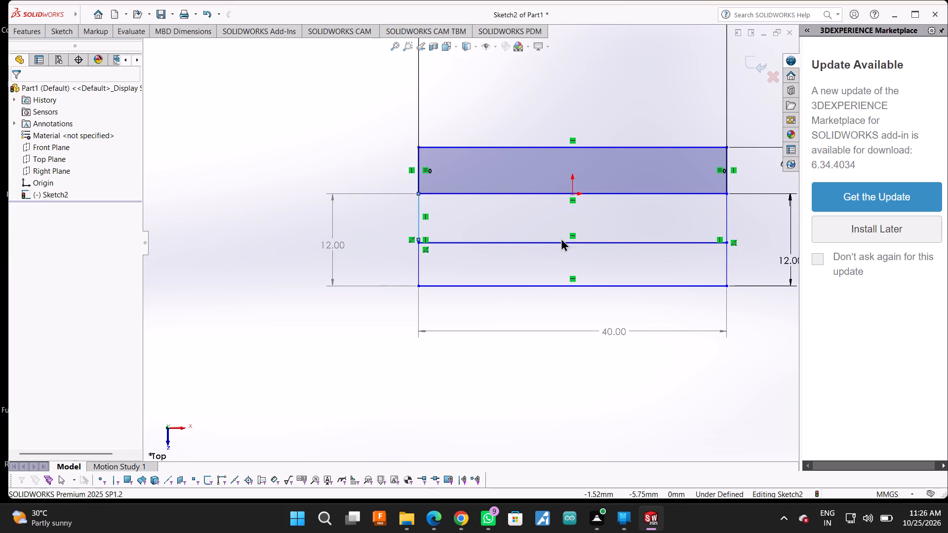
key("ctrl+z")
key("ctrl+z")
key("ctrl+z")
key("ctrl+z")
key("ctrl+z")
key("ctrl+z")
key("ctrl+z")
key("ctrl+z")
key("ctrl+z")
key("ctrl+z")
key("ctrl+z")
key("ctrl+z")
key("ctrl+z")
key("ctrl+z")
key("ctrl+z")
key("ctrl+z")
key("ctrl+z")
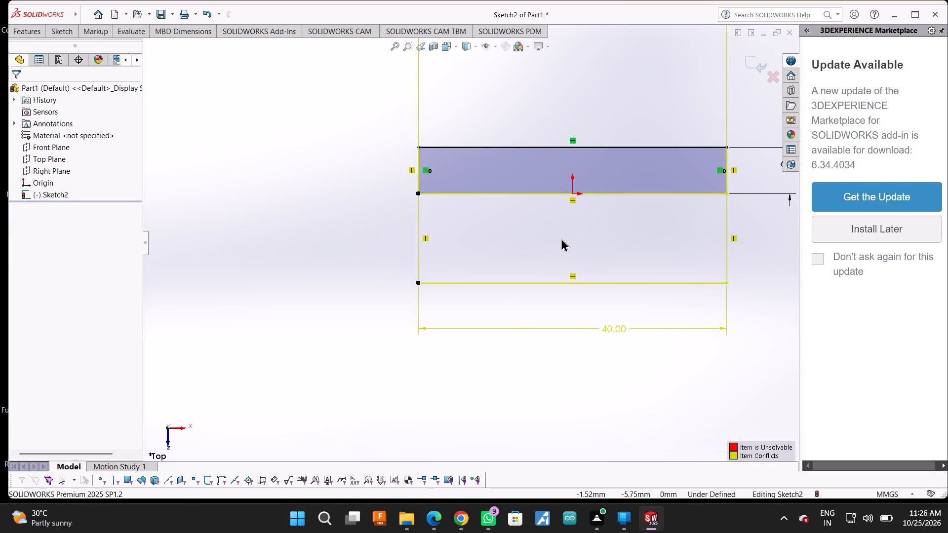
key("ctrl+z")
key("ctrl+z")
key("ctrl+z")
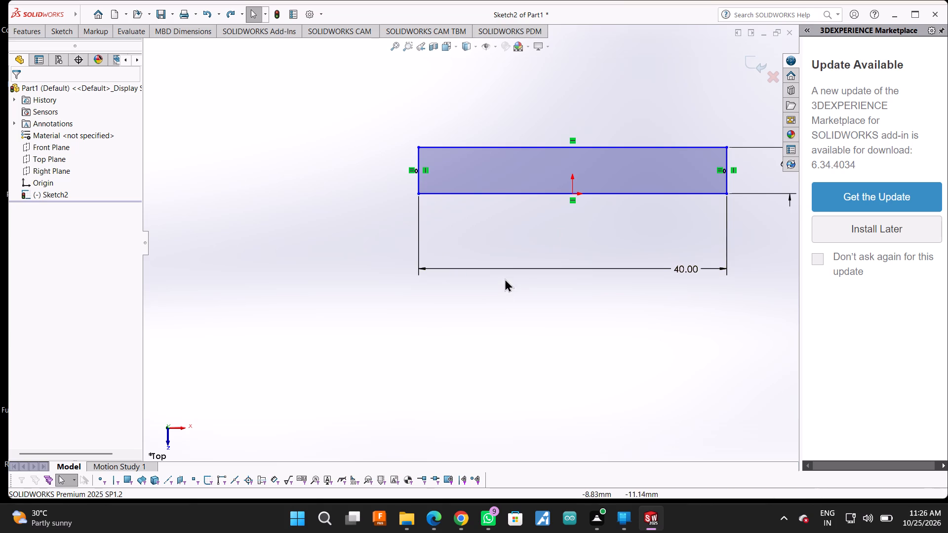
Move the rectangle's 40 mm width dimension from below the rectangle to above it.
left_click_drag(506, 270, 524, 52)
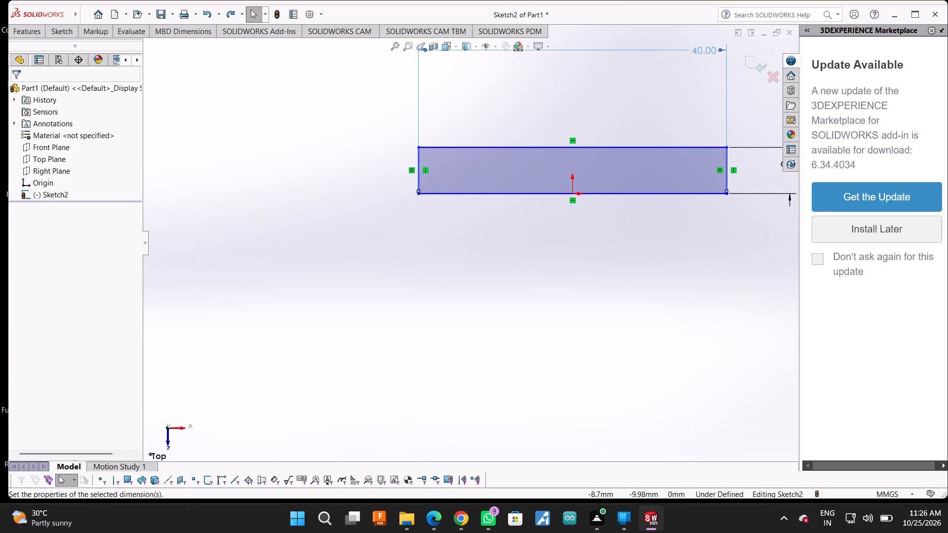
left_click(21, 92)
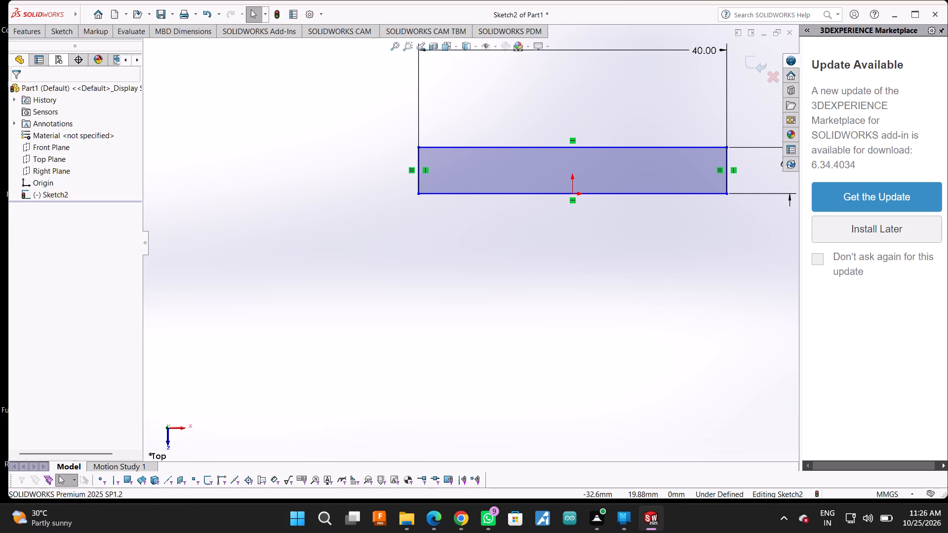
Sketch a three-sided line profile about 30 mm wide and 8 mm deep below the rectangle, starting and ending on its lower edge.
left_click(71, 30)
left_click(83, 46)
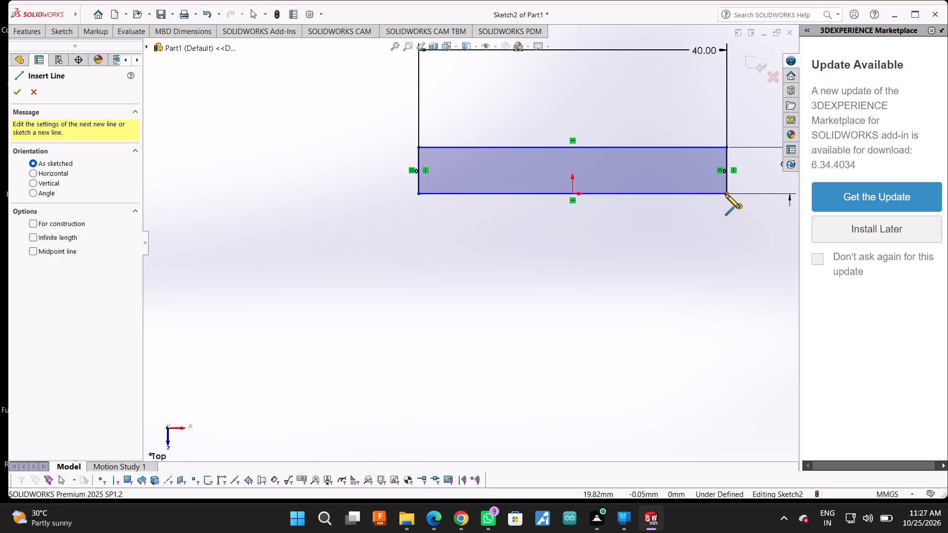
left_click(676, 195)
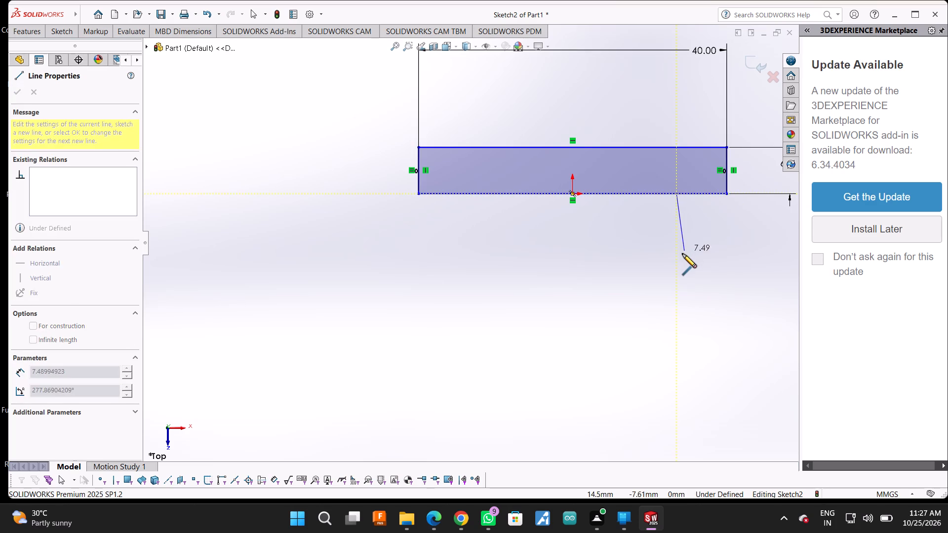
left_click(677, 256)
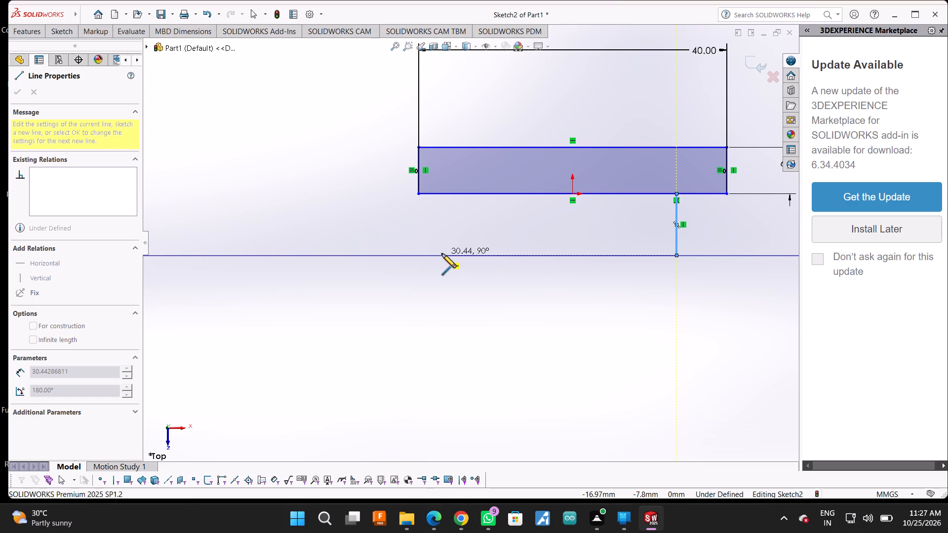
left_click(442, 254)
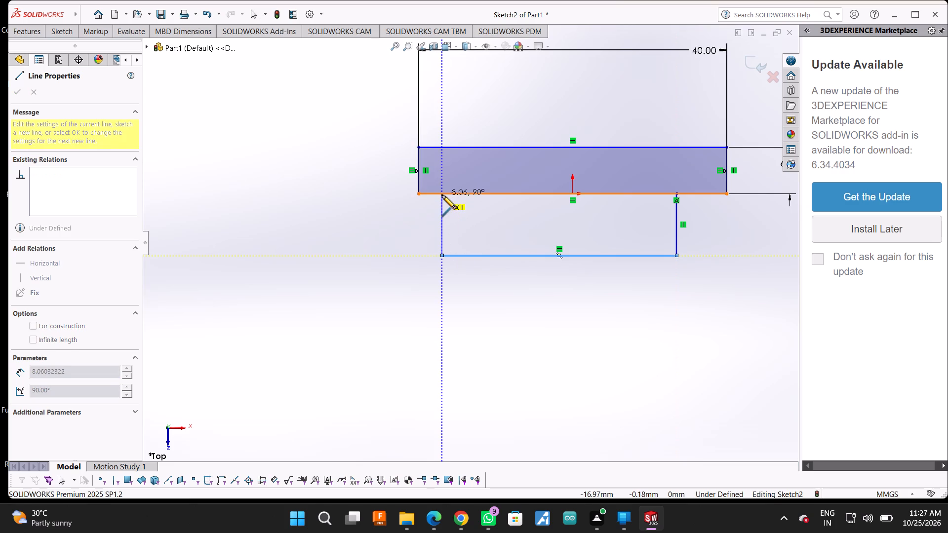
left_click(442, 194)
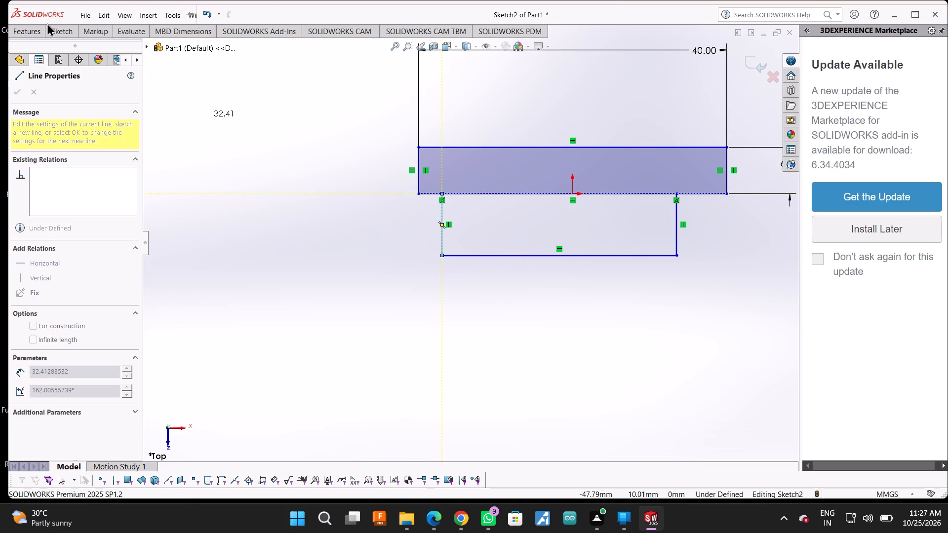
Dimension the gap between the new profile's right side and the rectangle's lower right corner as 6.5 mm.
left_click(58, 30)
left_click(63, 45)
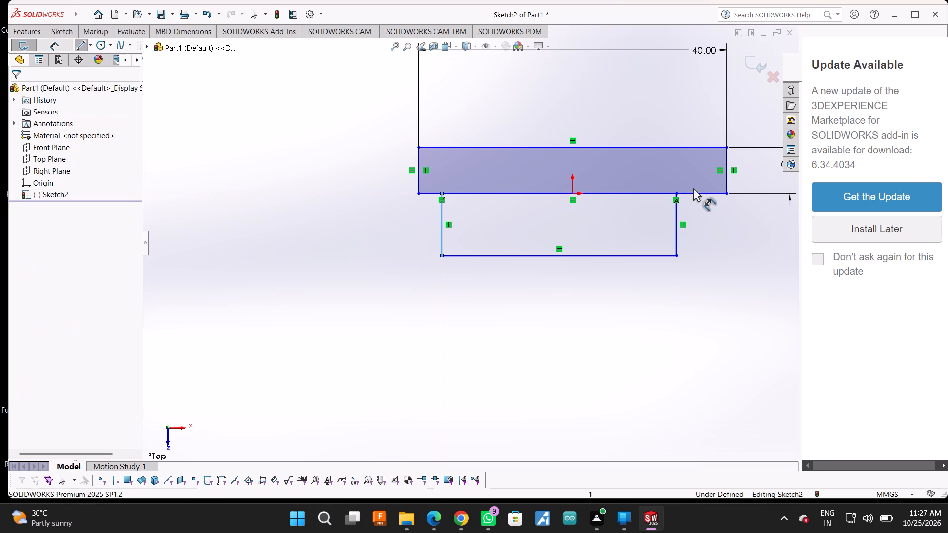
left_click(674, 194)
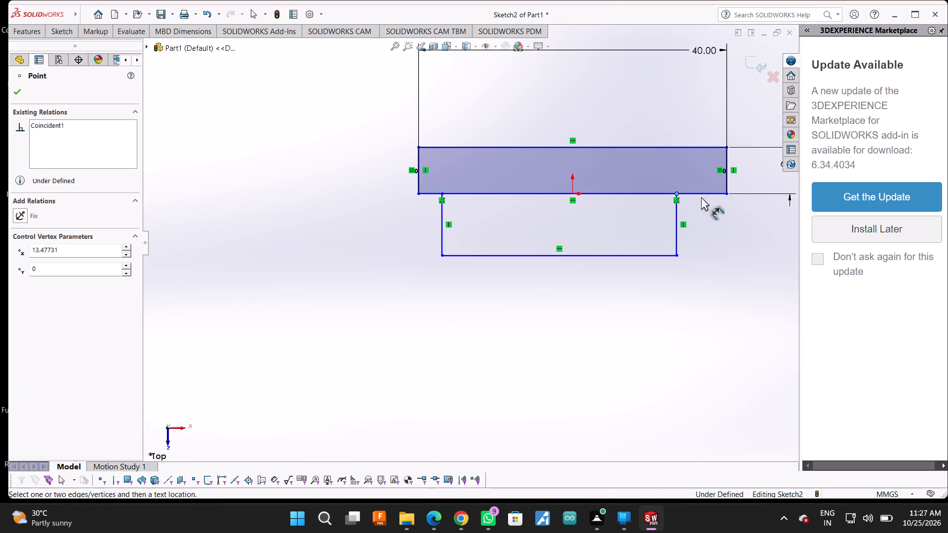
left_click(726, 193)
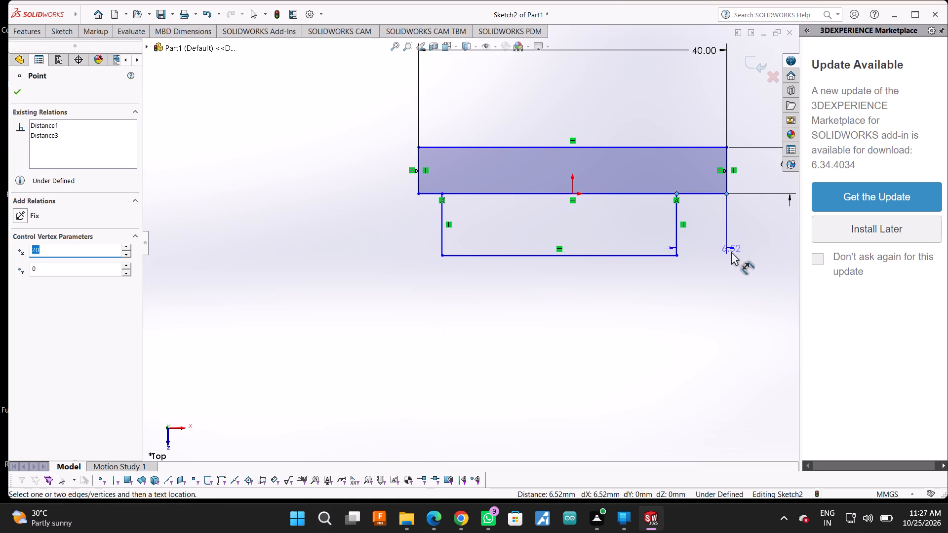
left_click(731, 256)
type("6.5")
key("Return")
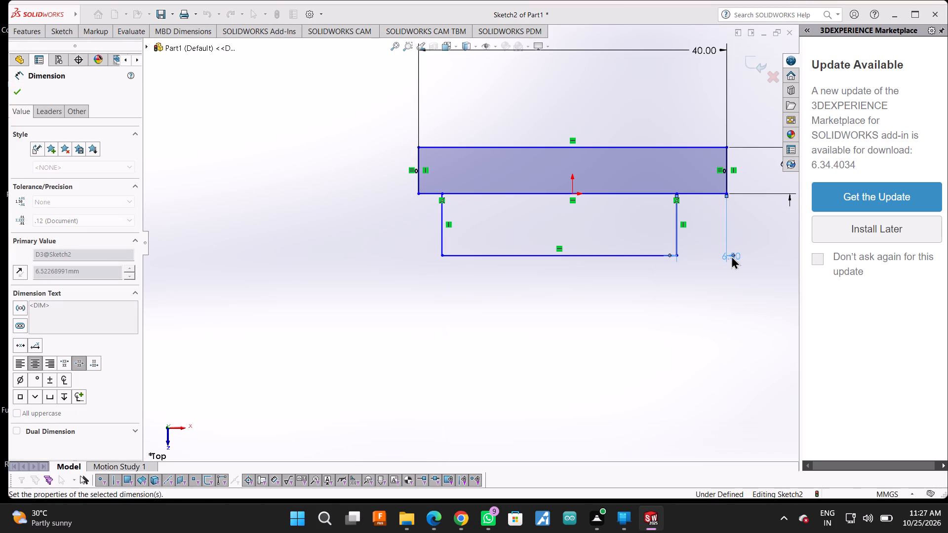
Dimension the gap between the rectangle's lower left corner and the new profile's left side as 6.5 mm.
left_click(417, 194)
left_click(440, 193)
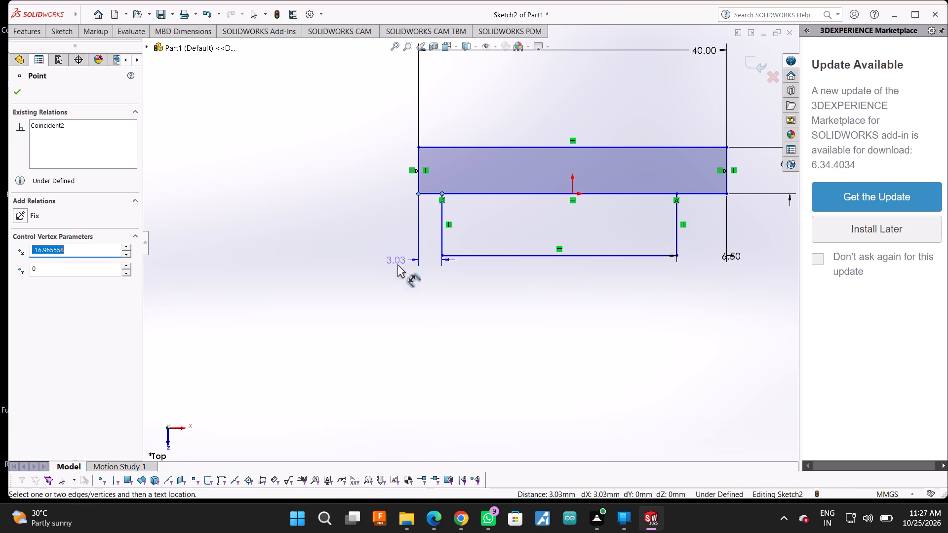
left_click(400, 268)
type("6.5")
key("Return")
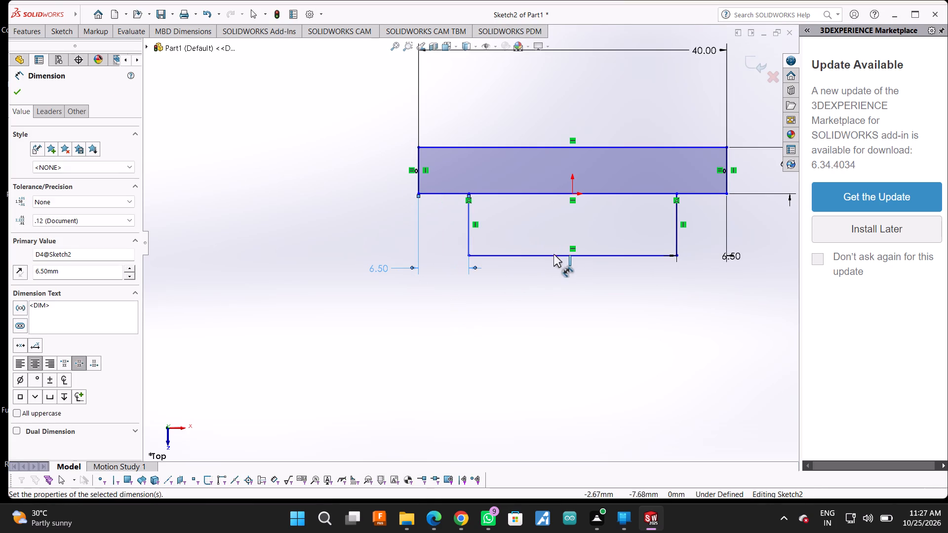
Add a driven width dimension to the new profile's bottom horizontal line.
left_click(554, 255)
left_click(572, 327)
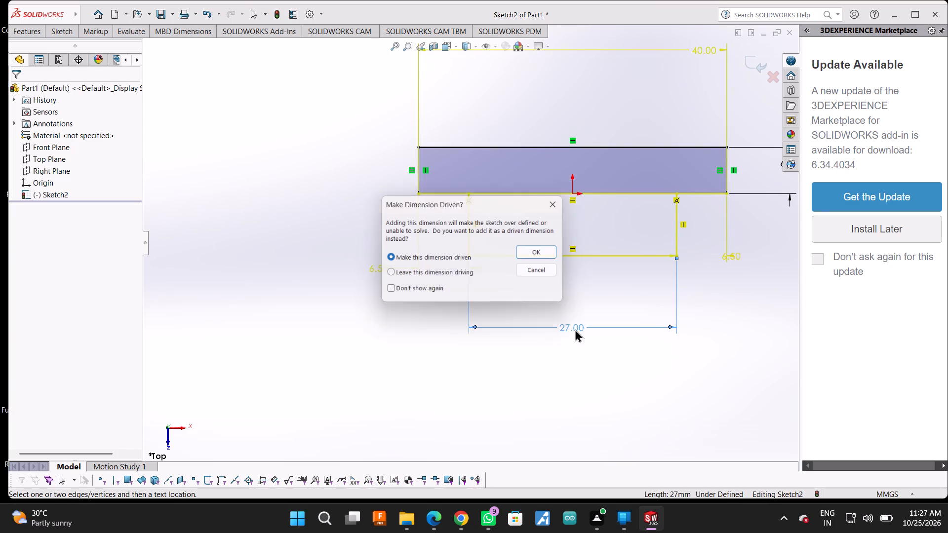
left_click(545, 255)
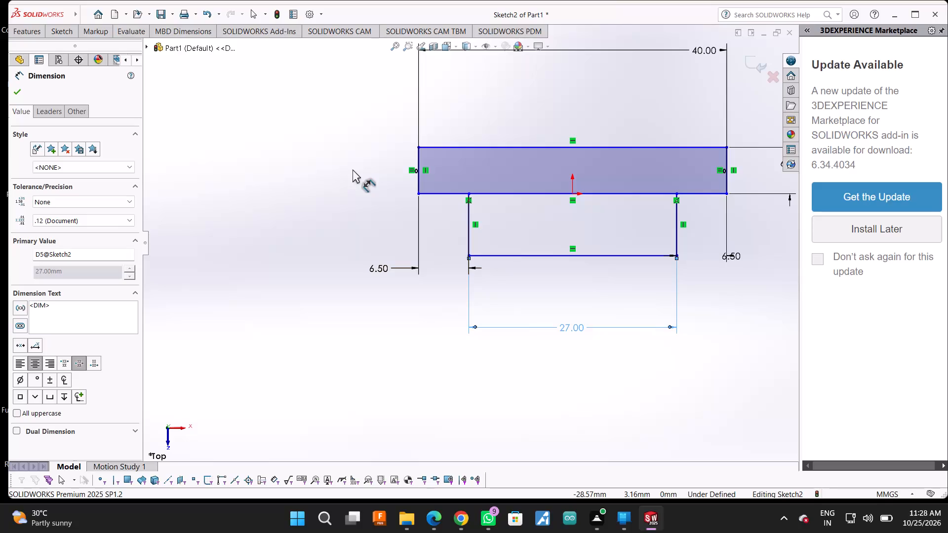
Sketch a horizontal line about 5.7 mm long running inward from the midpoint of the lower profile's right side.
left_click(9, 94)
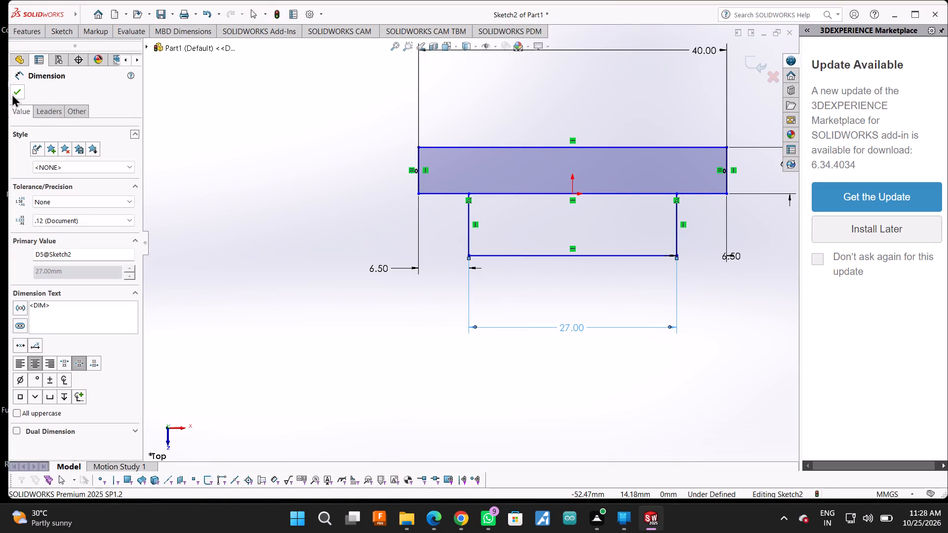
left_click(12, 94)
left_click(61, 37)
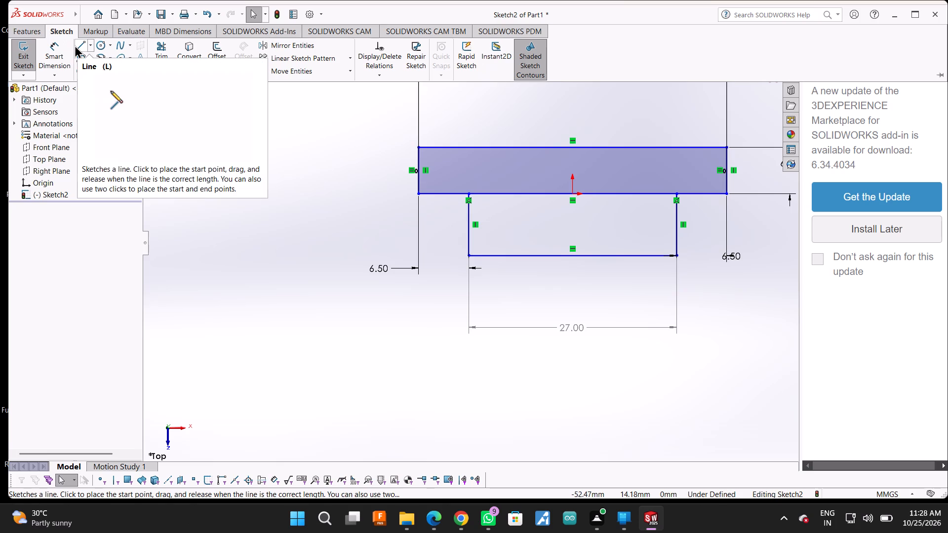
left_click(75, 45)
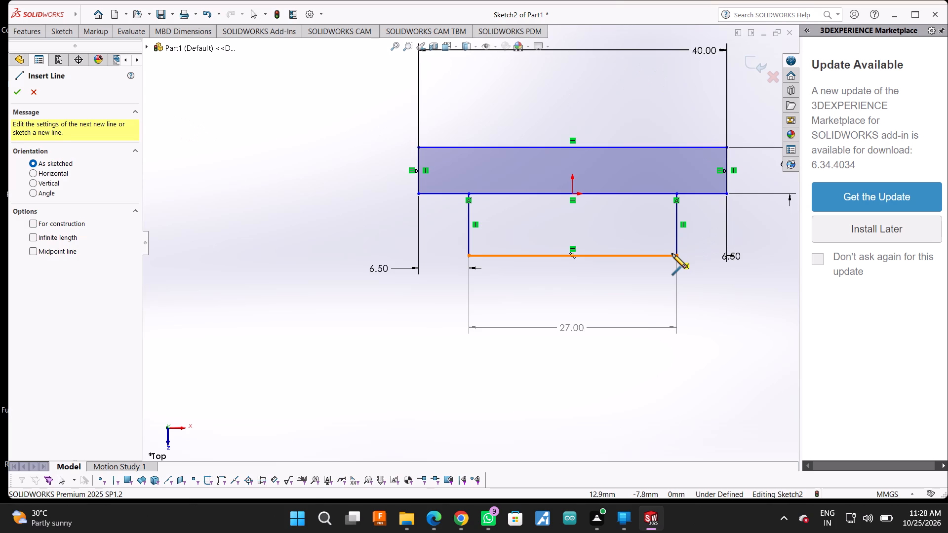
left_click(676, 227)
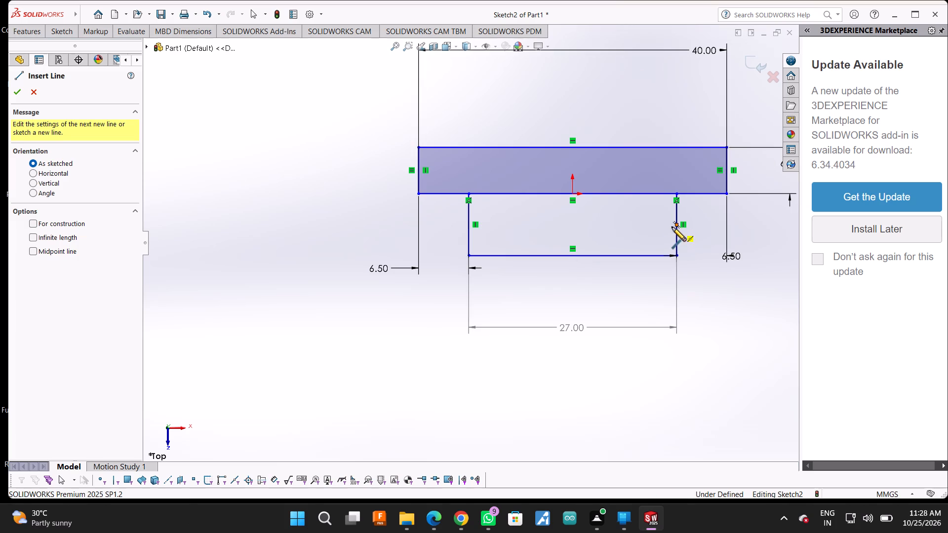
left_click(632, 227)
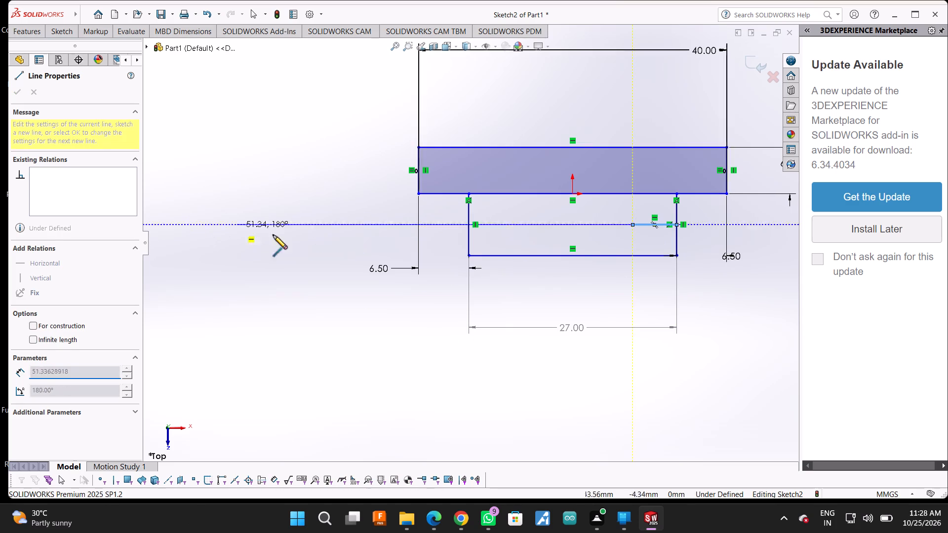
key("Escape")
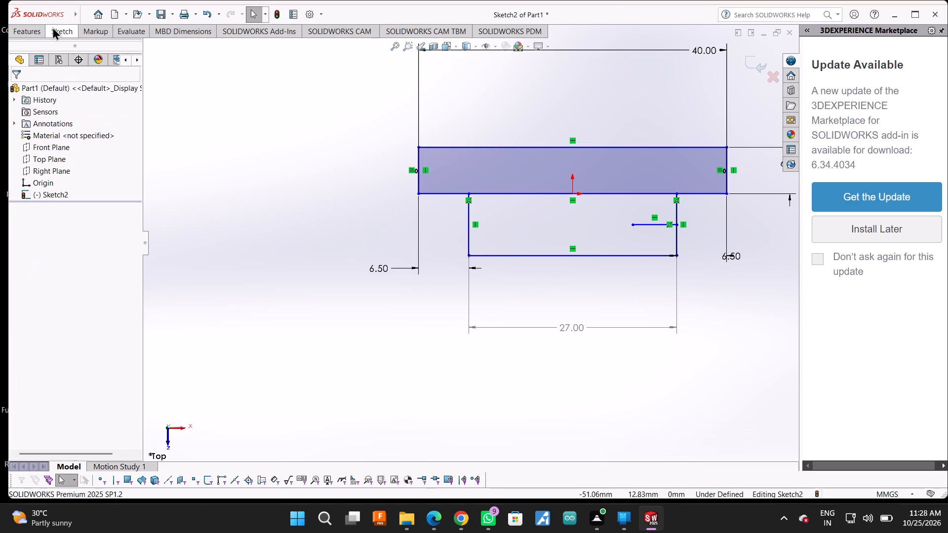
Sketch a matching horizontal line about 6 mm long running inward from the midpoint of the lower profile's left side.
left_click(56, 32)
left_click(79, 50)
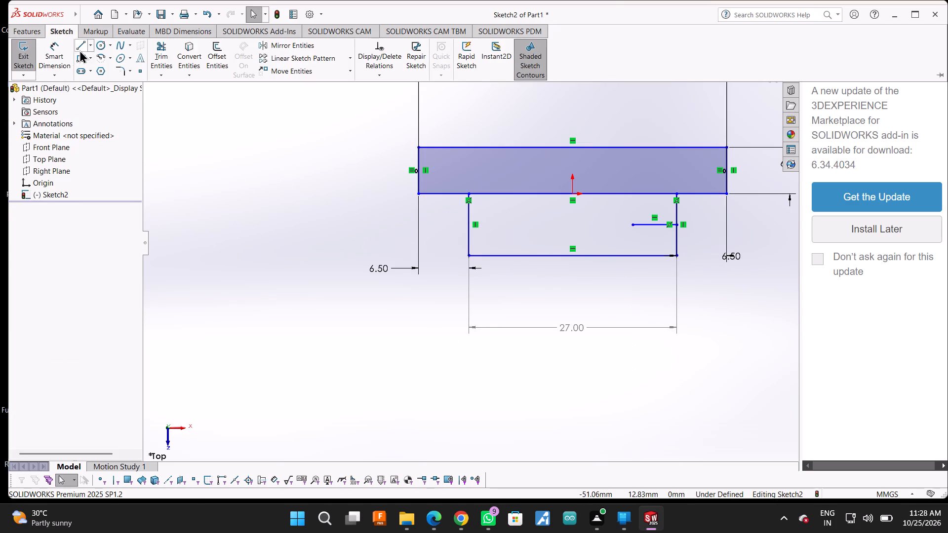
left_click(468, 227)
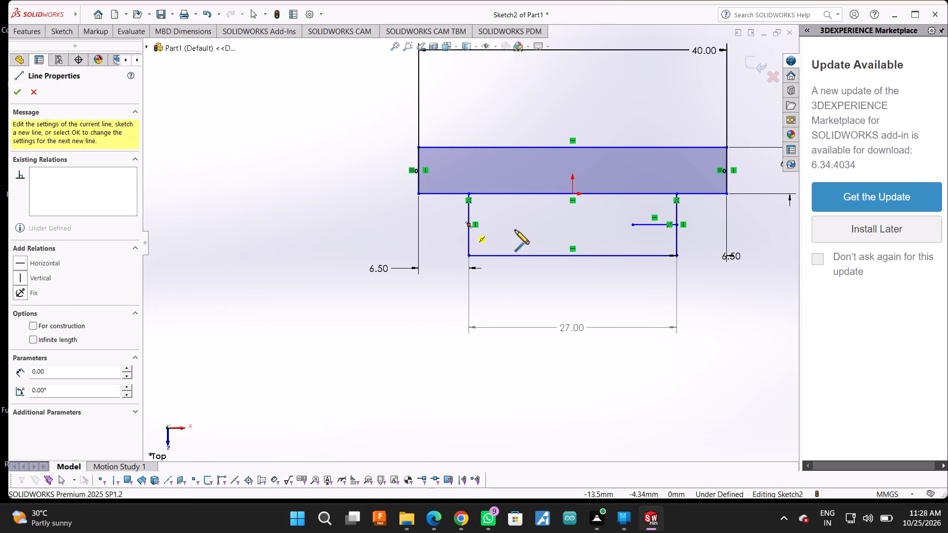
left_click(515, 227)
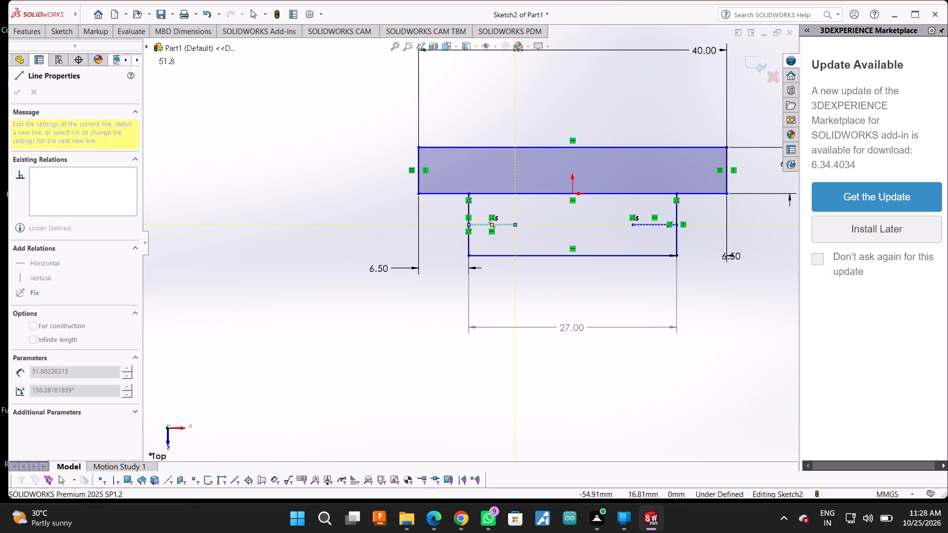
Dimension the left short horizontal line's length as 6 mm.
left_click(56, 35)
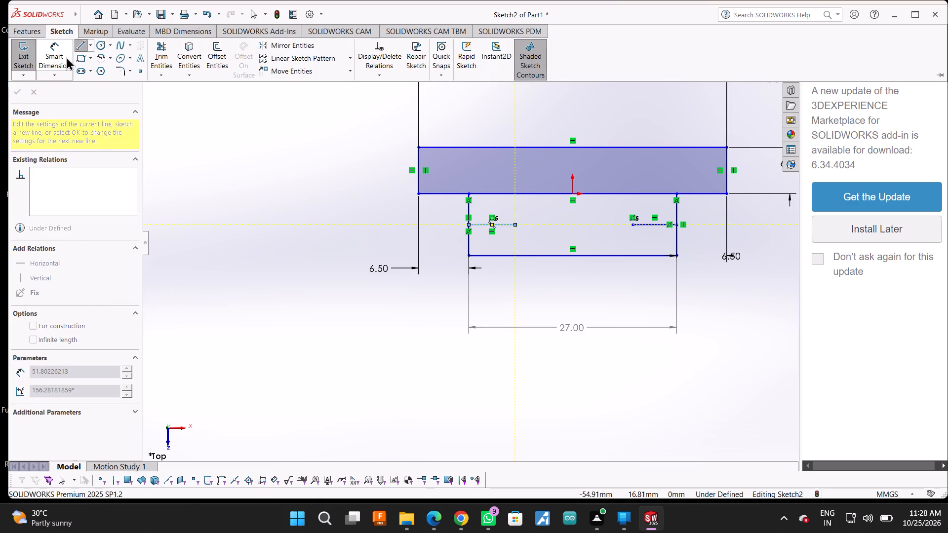
left_click(65, 57)
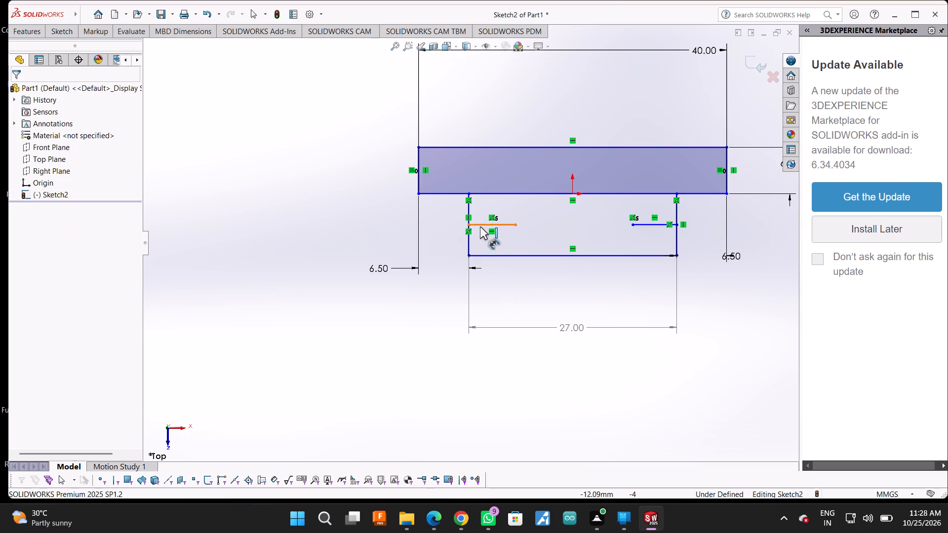
left_click(480, 226)
left_click(485, 303)
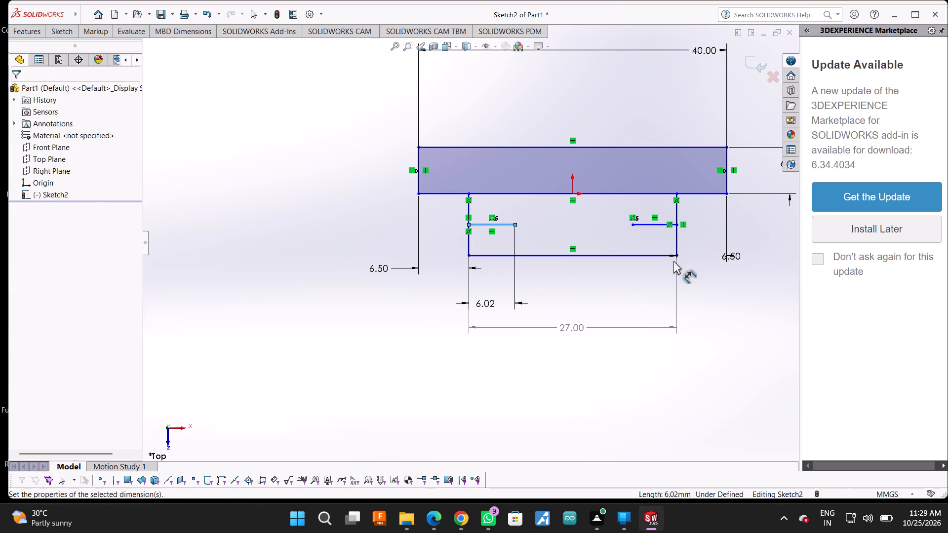
type("6\\")
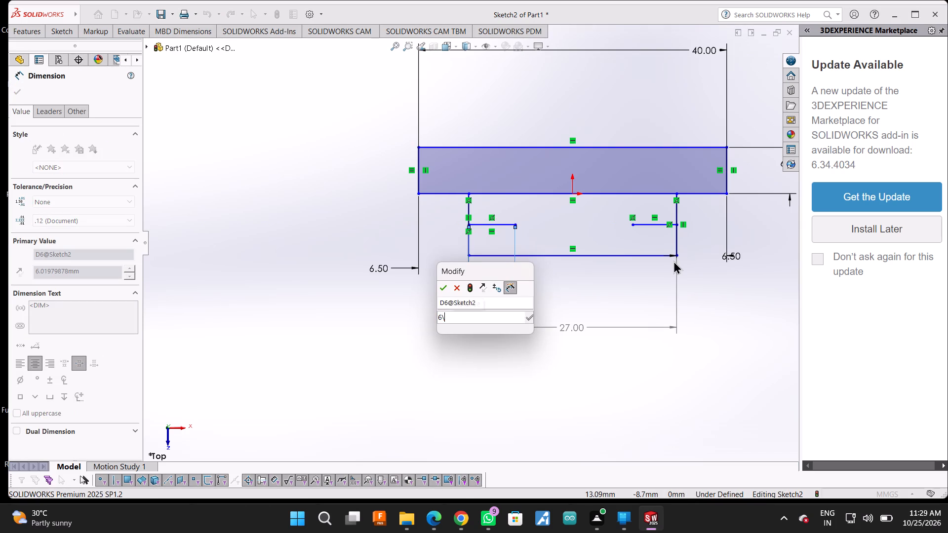
key("BackSpace")
key("Return")
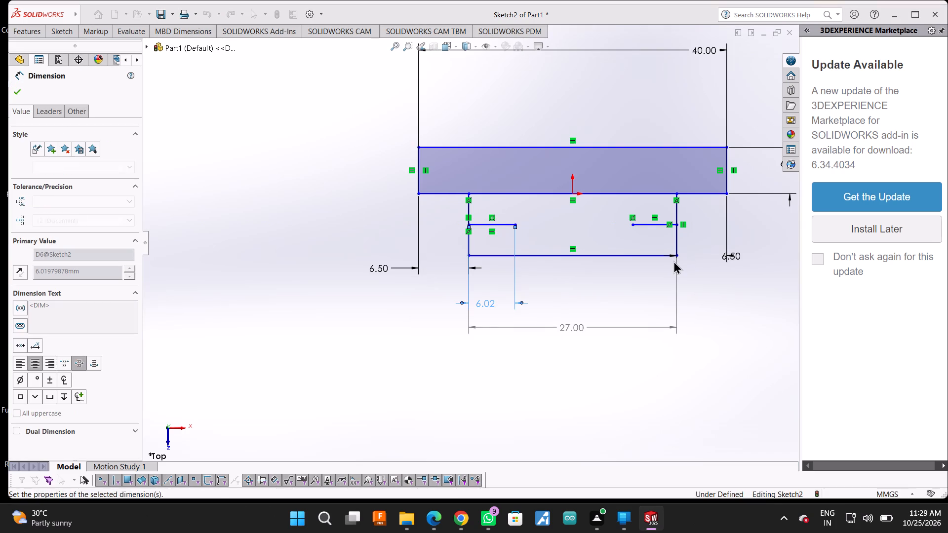
Dimension the right short horizontal line's length as 6 mm.
left_click(652, 222)
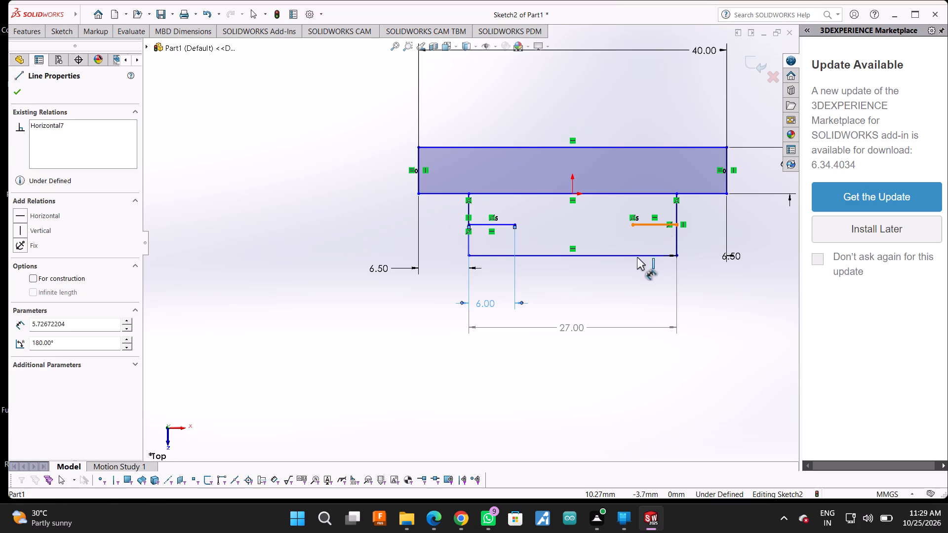
left_click(647, 294)
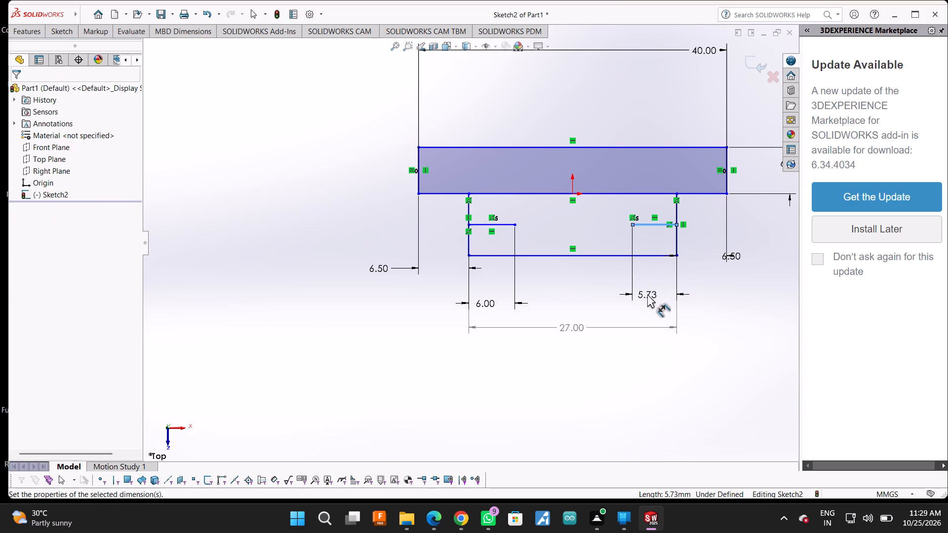
key("6")
key("Return")
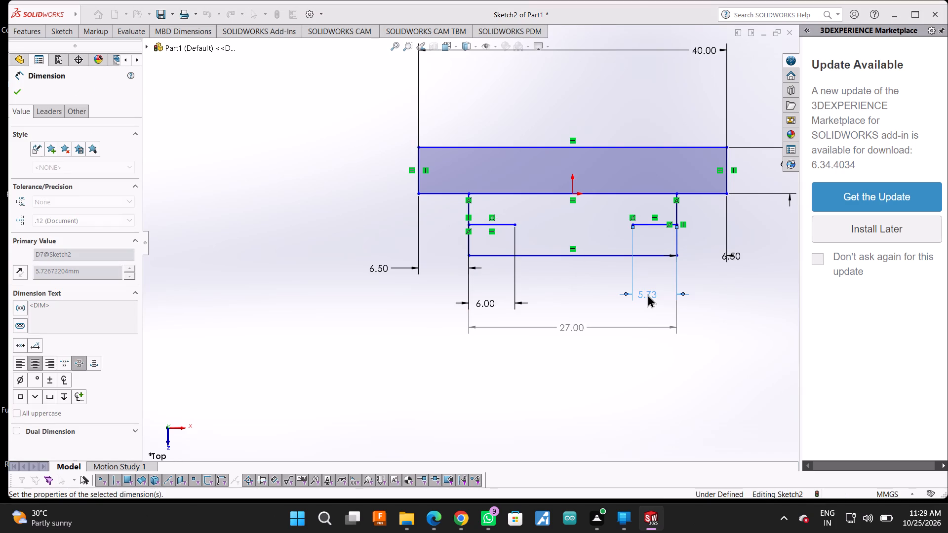
left_click(21, 93)
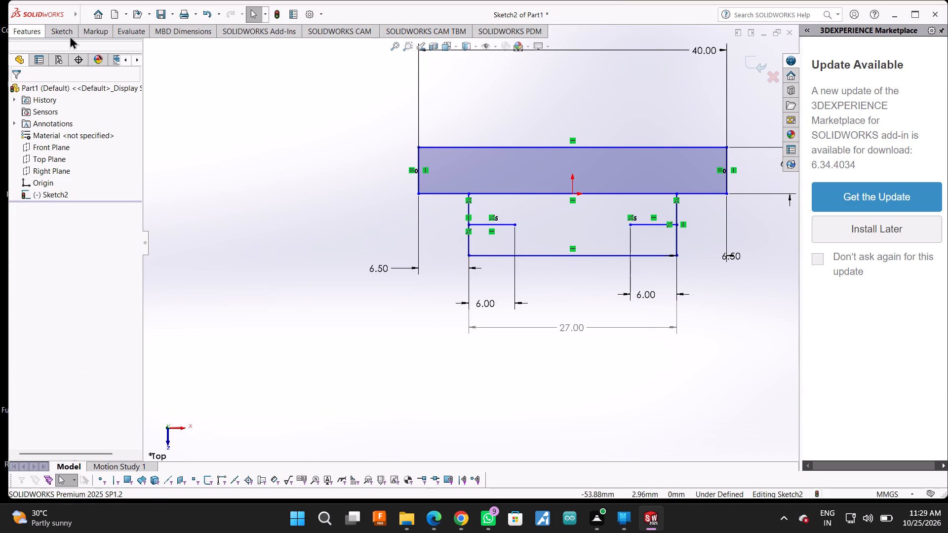
Sketch two concentric circles centred on the left short line's inner end, with radii of about 6.4 mm and 4.2 mm.
left_click(67, 36)
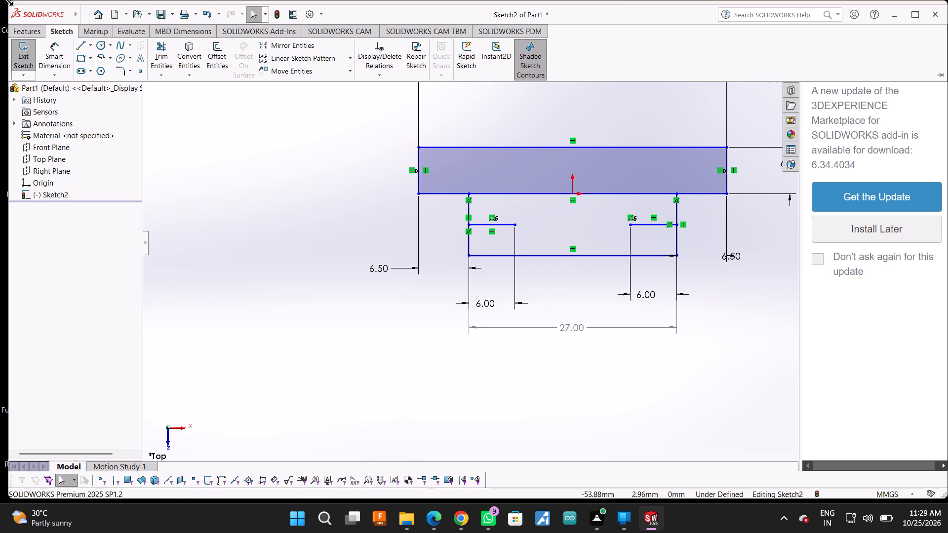
left_click(98, 47)
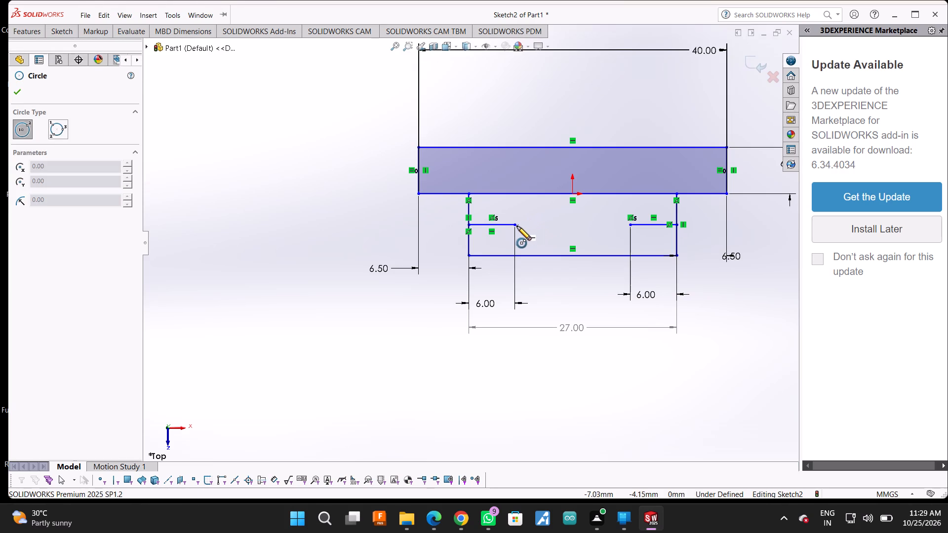
left_click(515, 226)
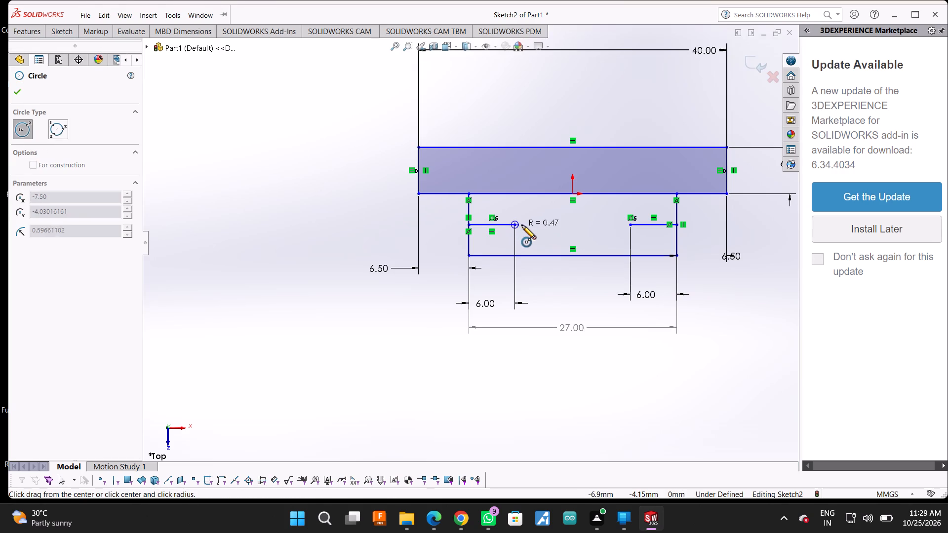
left_click(564, 221)
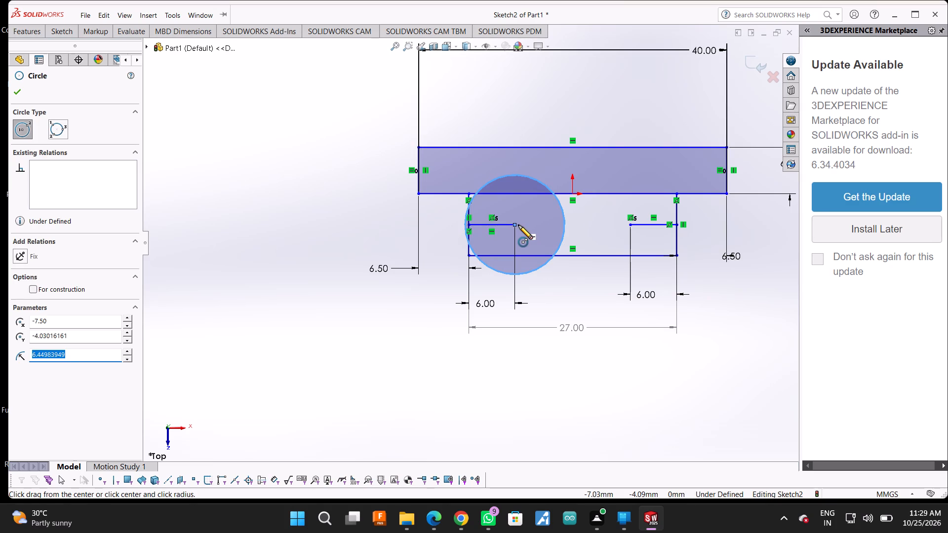
left_click(516, 225)
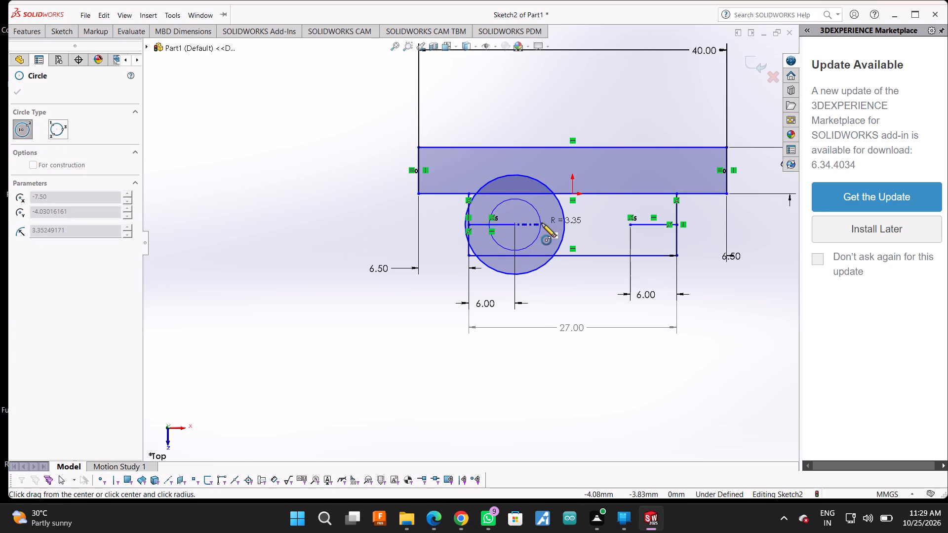
left_click(548, 223)
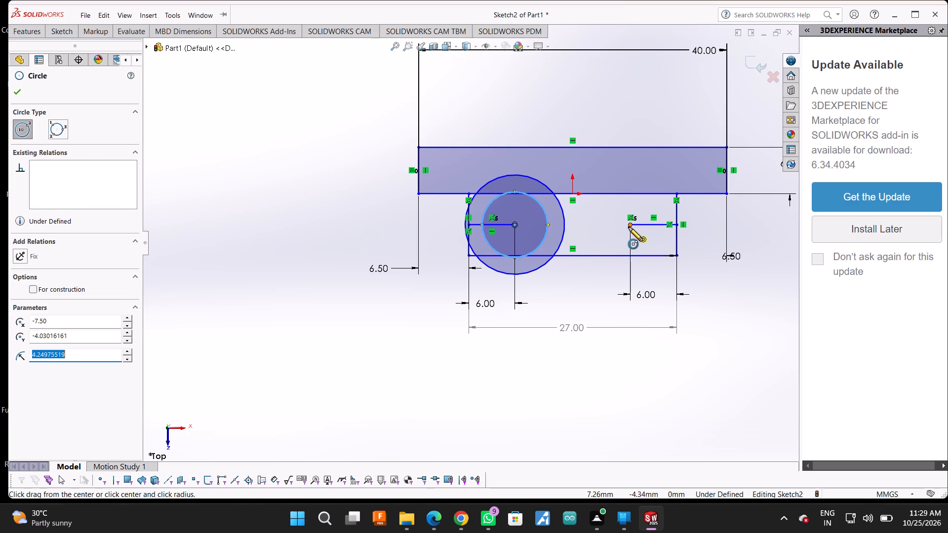
Sketch two concentric circles centred on the right short line's inner end, with radii of about 7.1 mm and 4.6 mm.
left_click(632, 225)
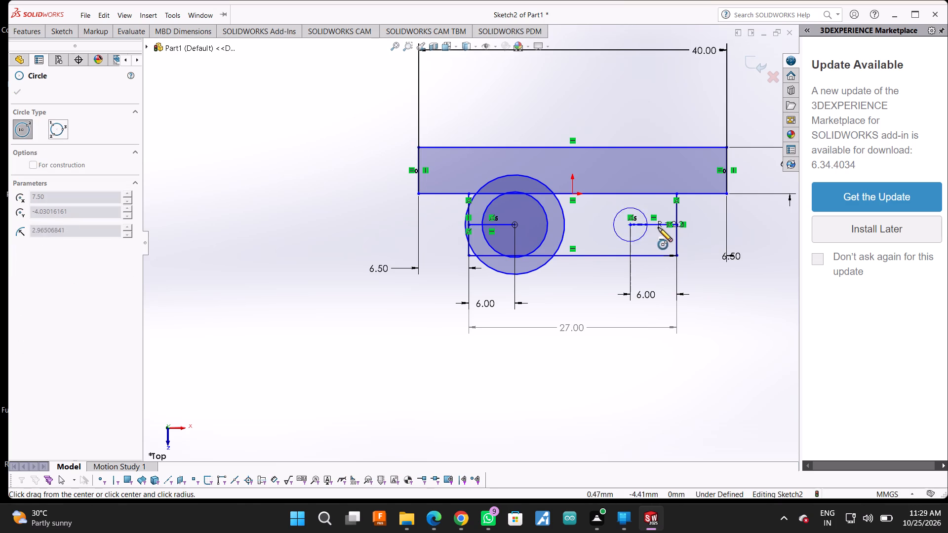
left_click(685, 227)
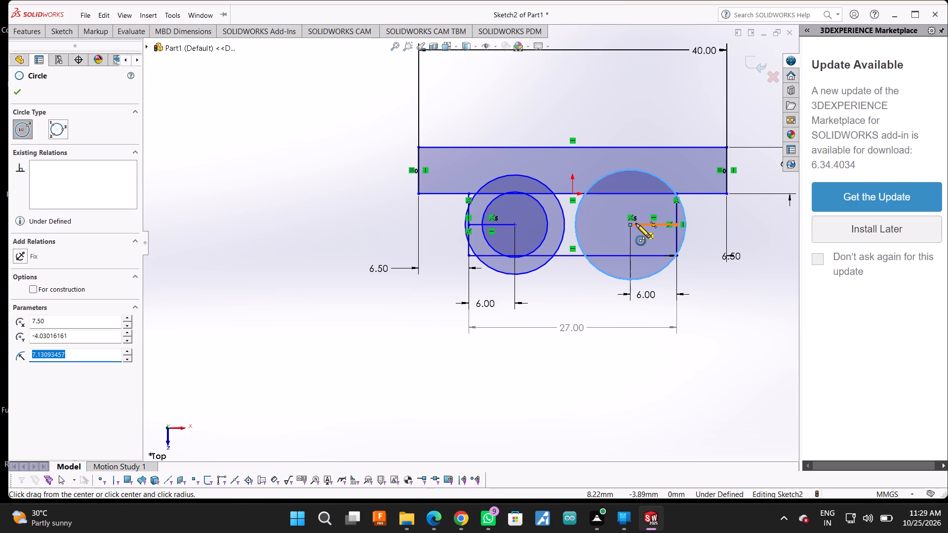
left_click(631, 227)
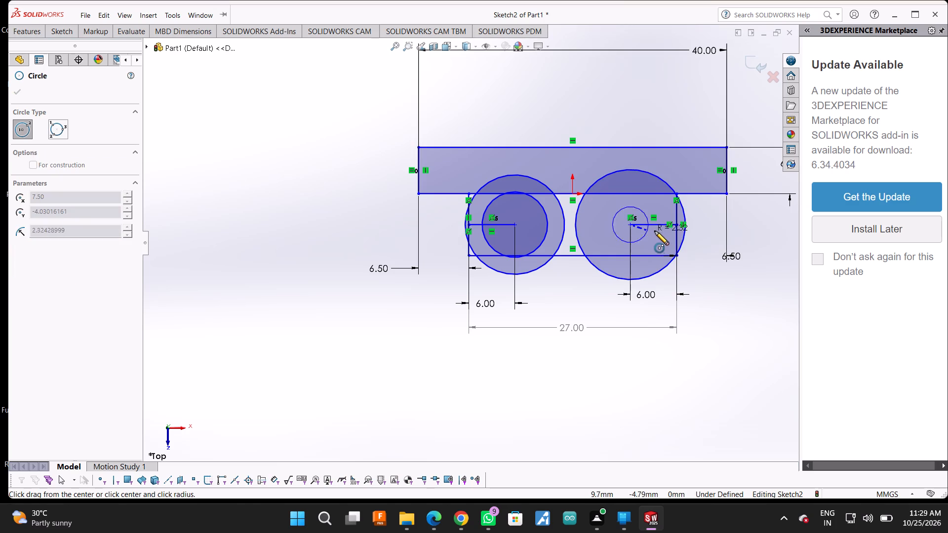
left_click(666, 223)
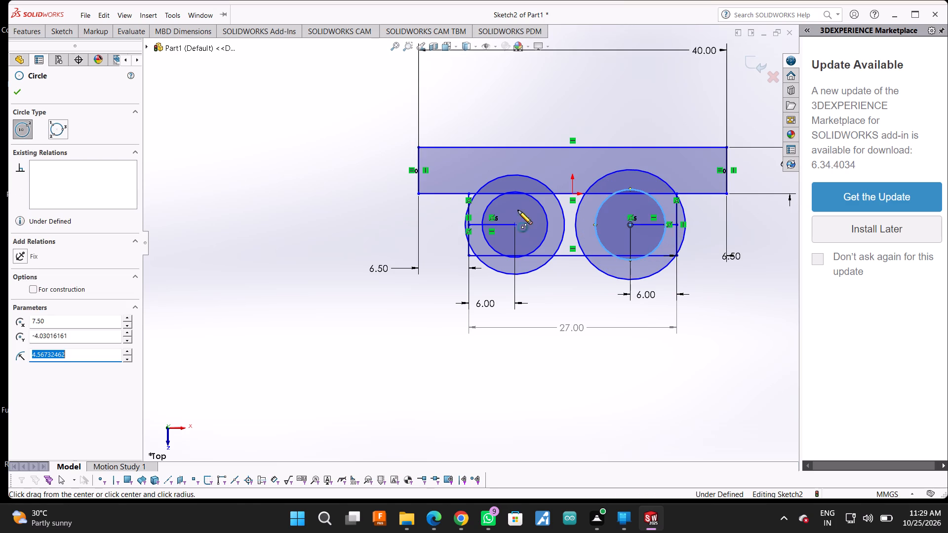
left_click(19, 92)
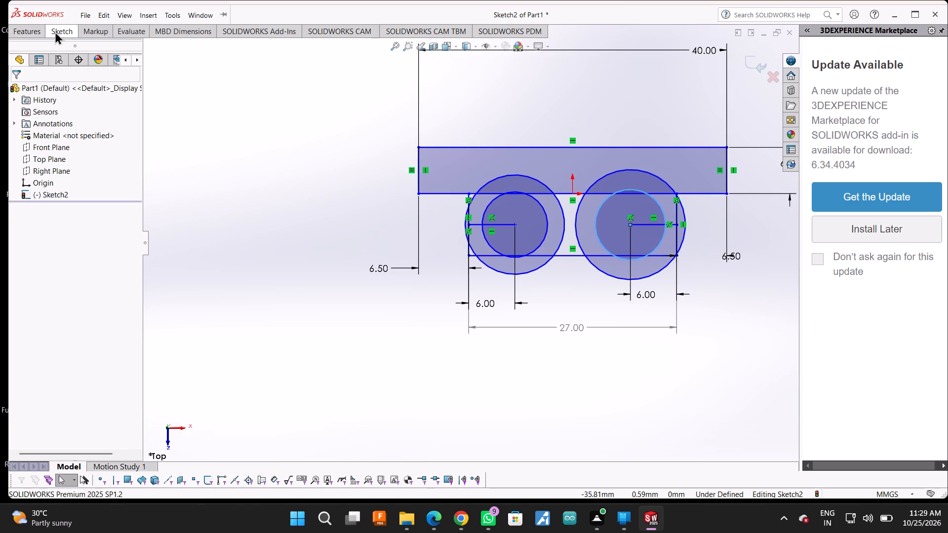
Dimension the left outer circle's diameter as 12 mm.
double_click(56, 31)
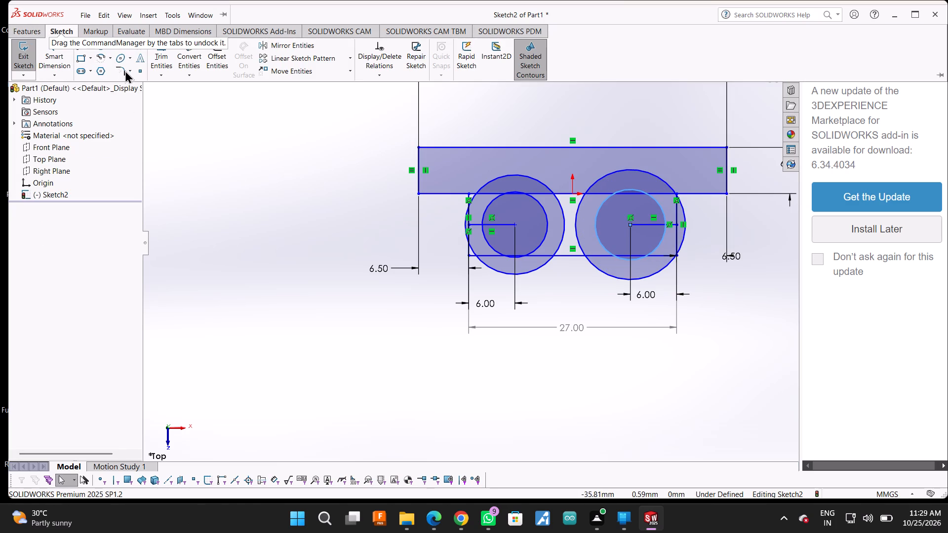
left_click(43, 50)
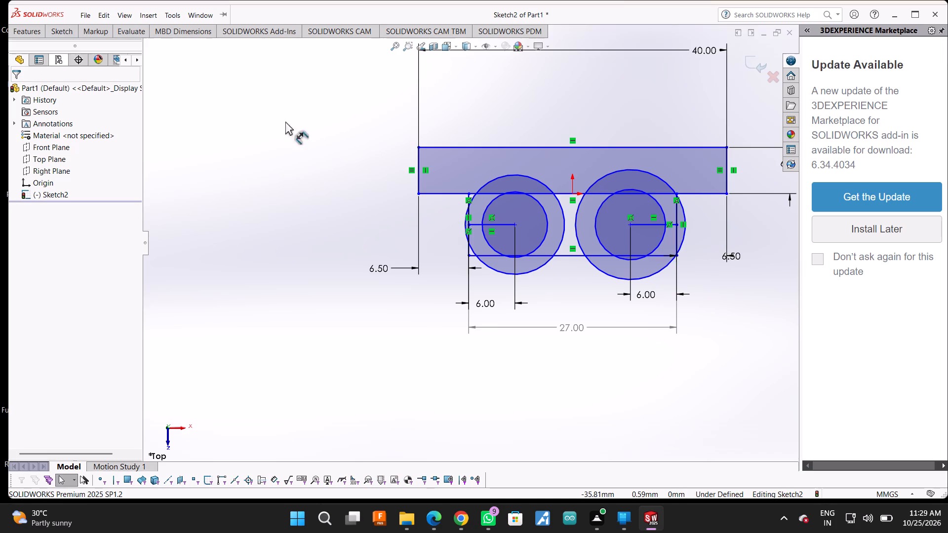
left_click(551, 261)
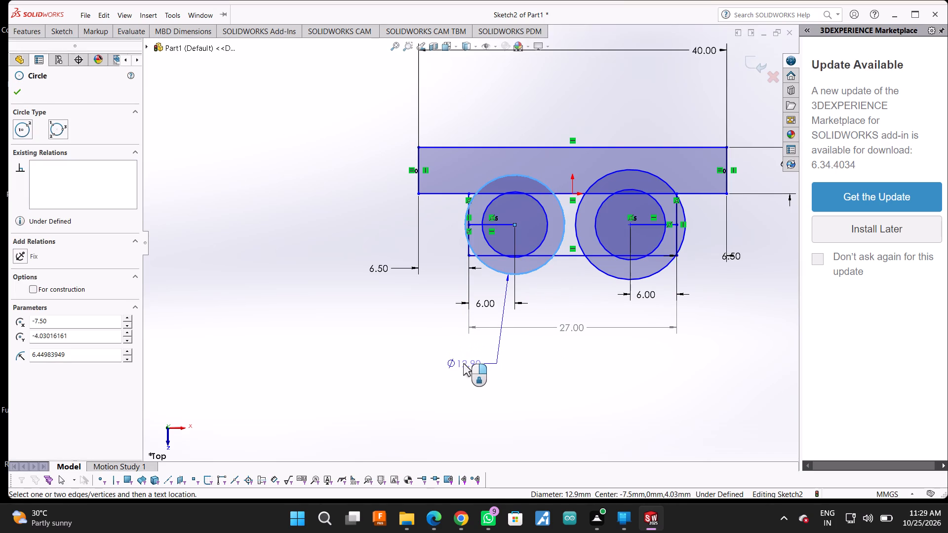
left_click(463, 363)
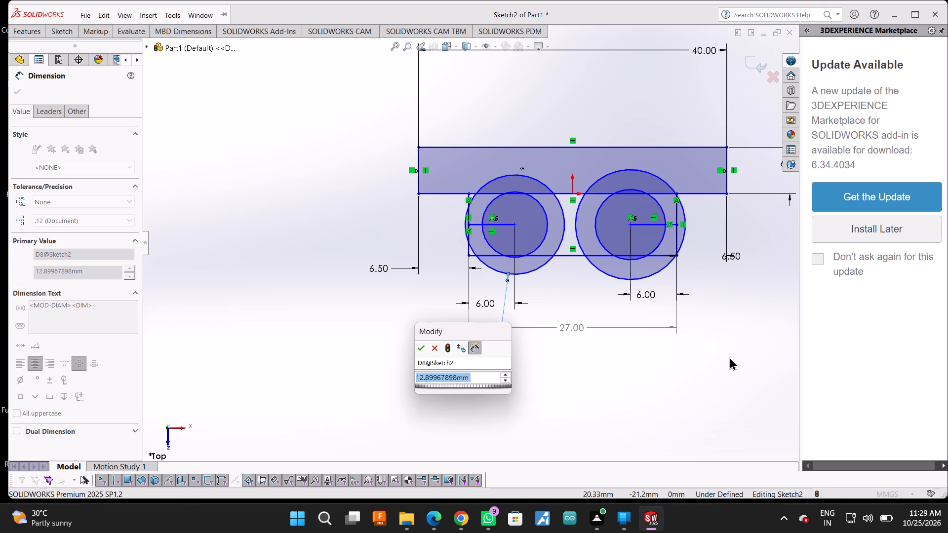
key("1")
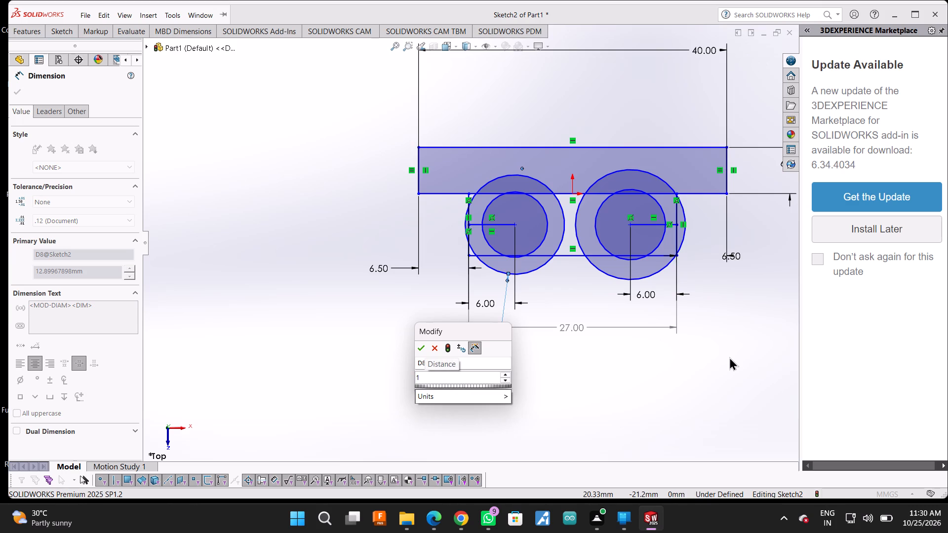
key("2")
key("Return")
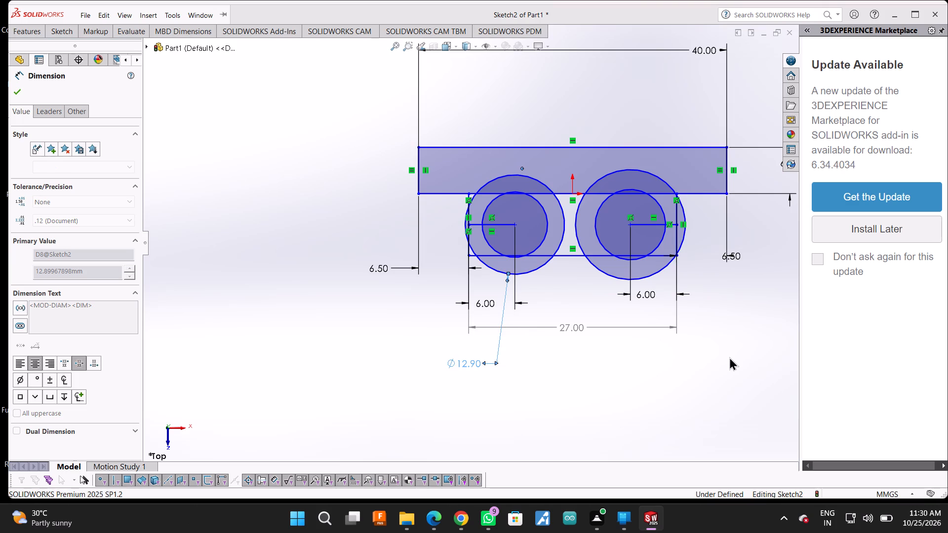
Dimension the left inner circle's diameter as 6 mm.
left_click(538, 248)
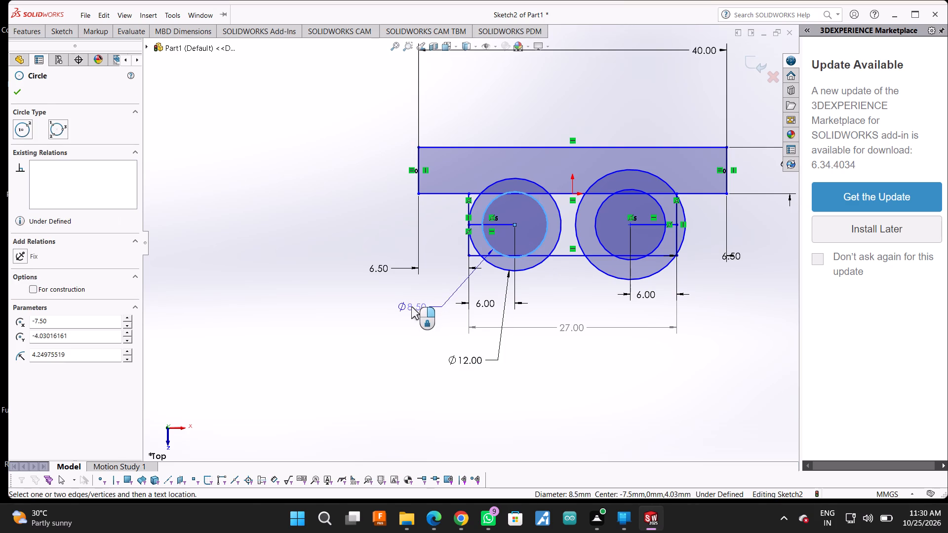
left_click(411, 306)
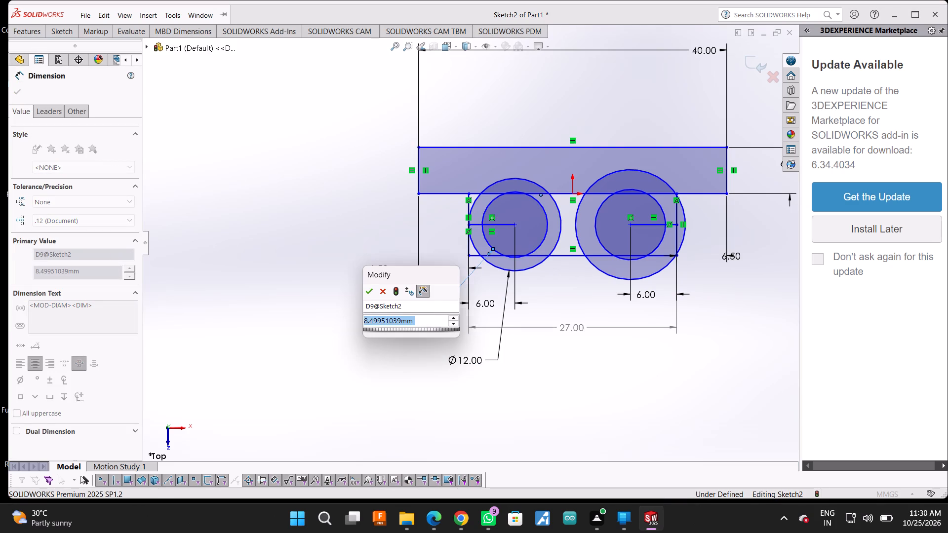
key("6")
key("Return")
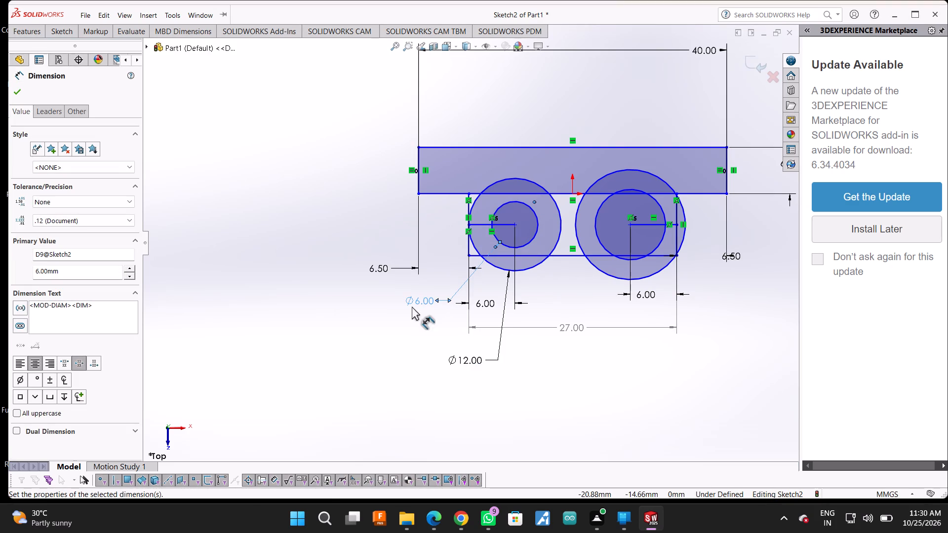
Dimension the right outer circle's diameter as 12 mm.
left_click(683, 247)
left_click(738, 304)
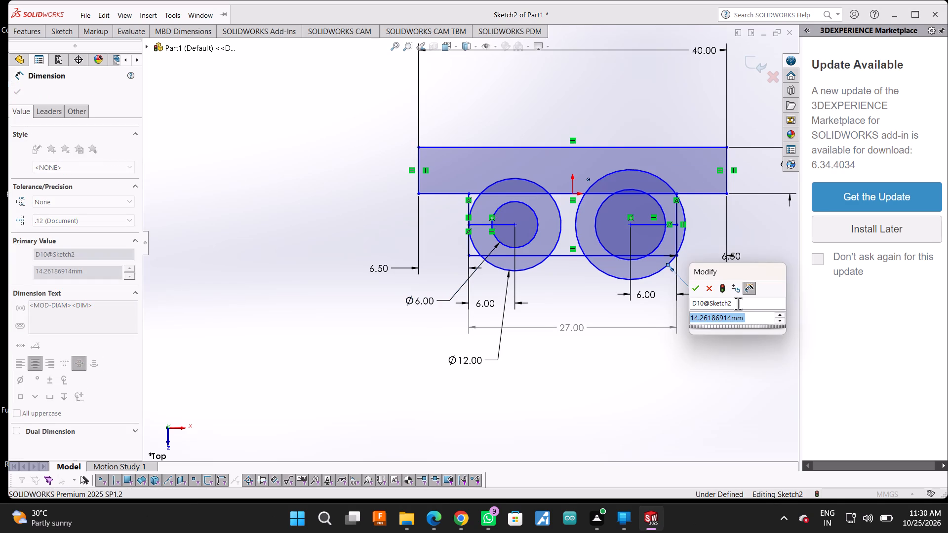
type("12")
key("Return")
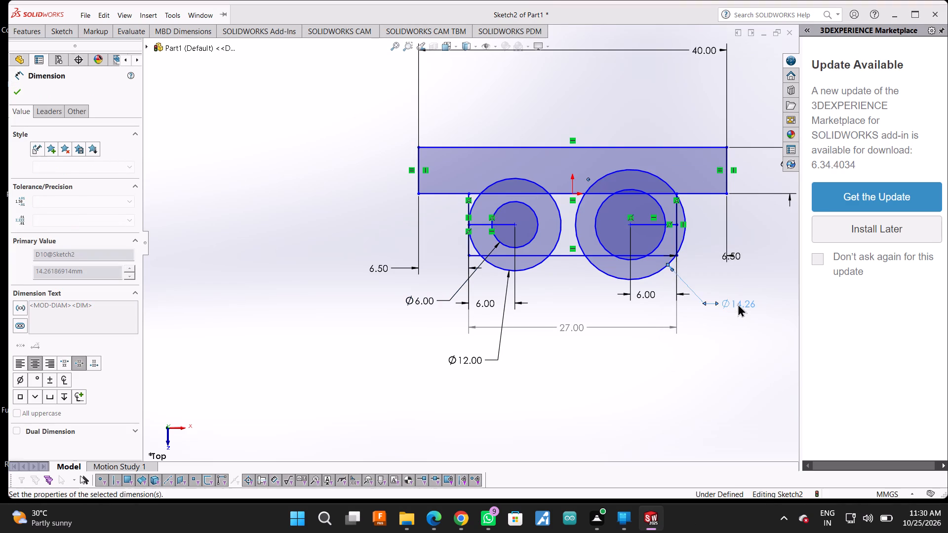
Dimension the right inner circle's diameter as 6 mm.
left_click(657, 243)
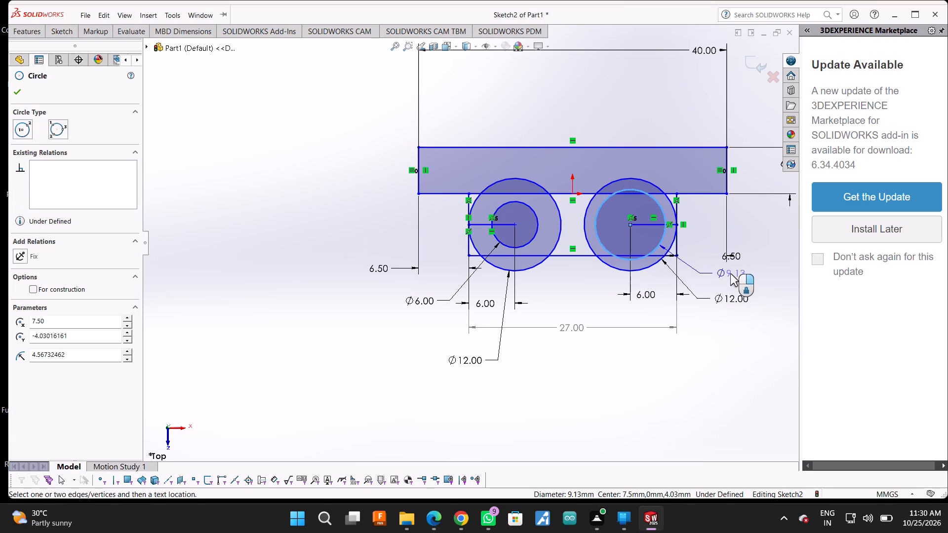
left_click(730, 273)
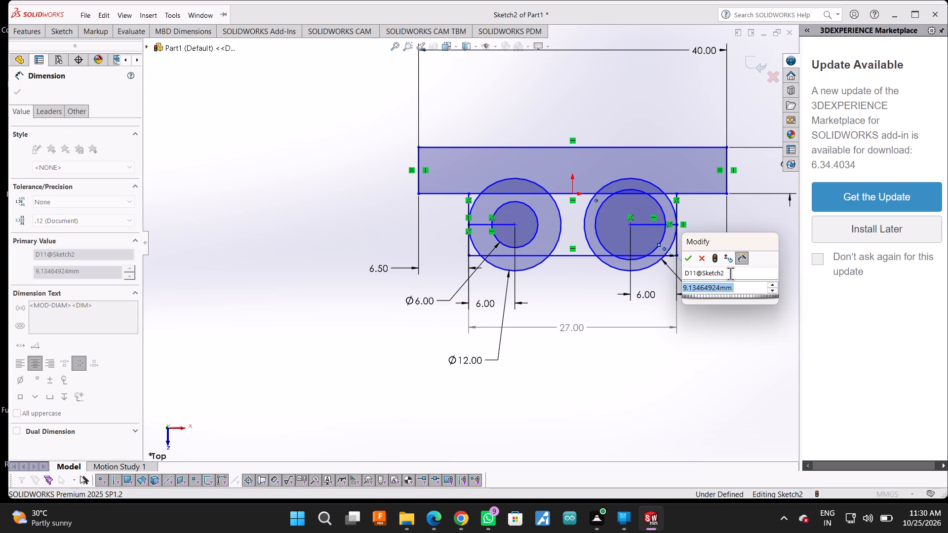
key("6")
key("Return")
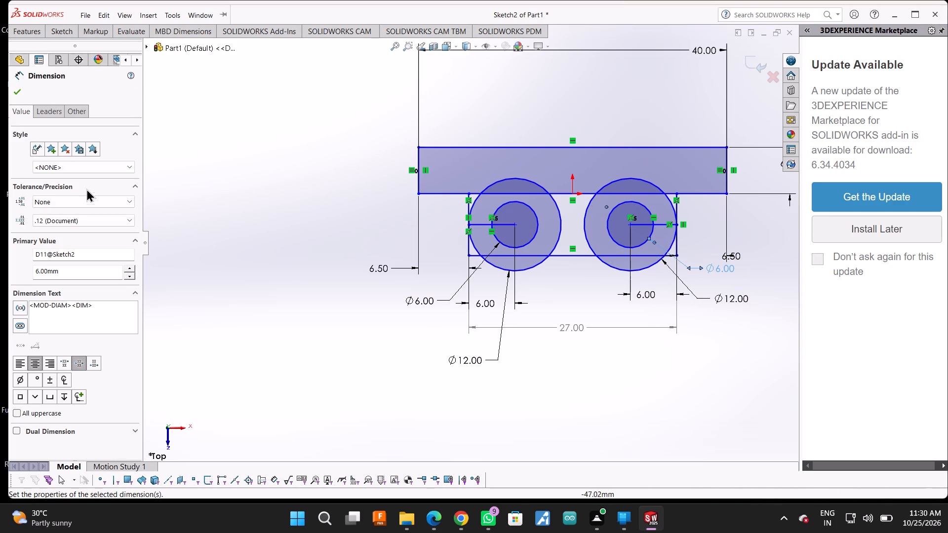
left_click(20, 92)
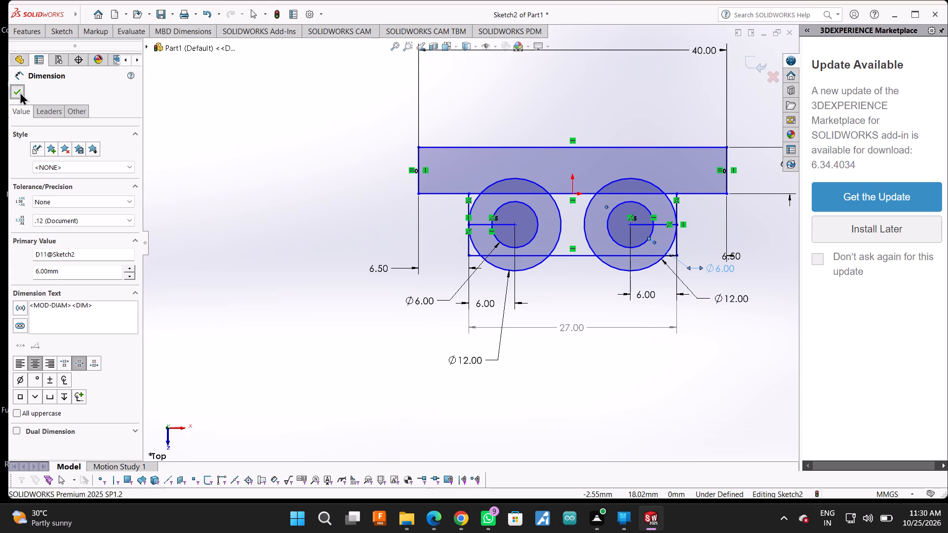
Power-trim the left outer circle's top, upper-left and inner-side portions, leaving only its lower-left arc.
left_click(60, 34)
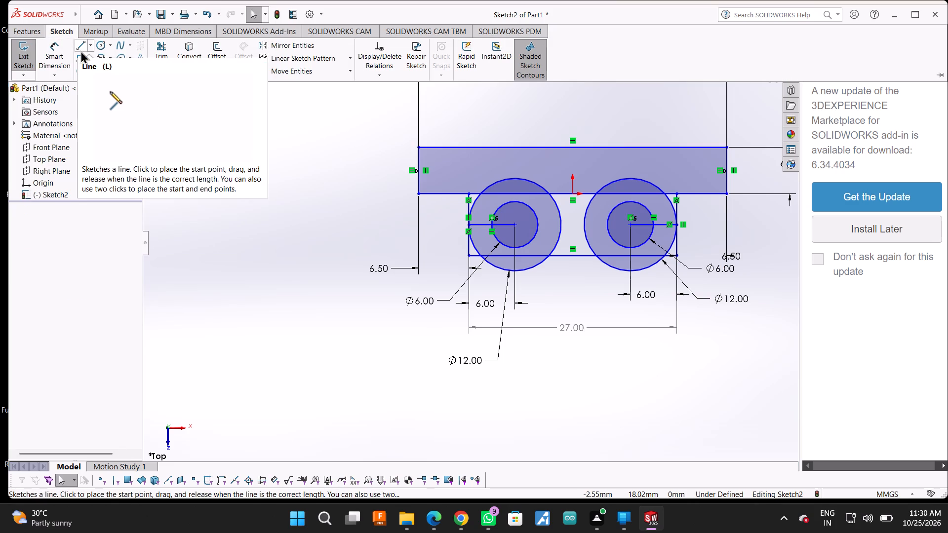
left_click(157, 51)
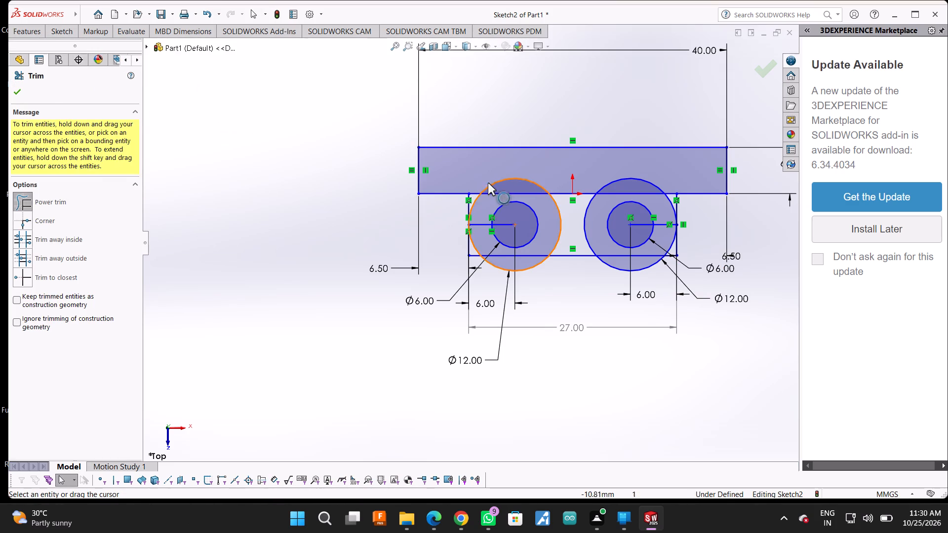
left_click_drag(479, 180, 514, 180)
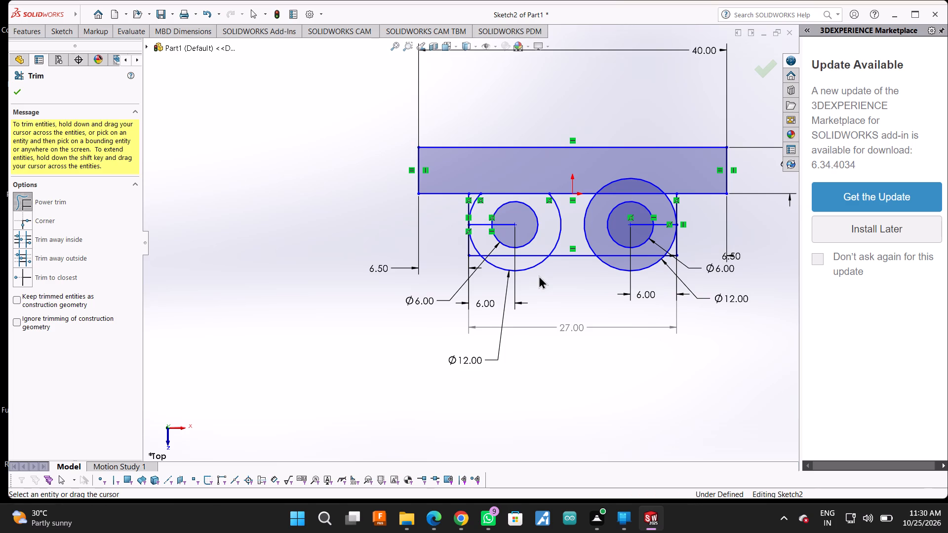
left_click_drag(484, 201, 477, 197)
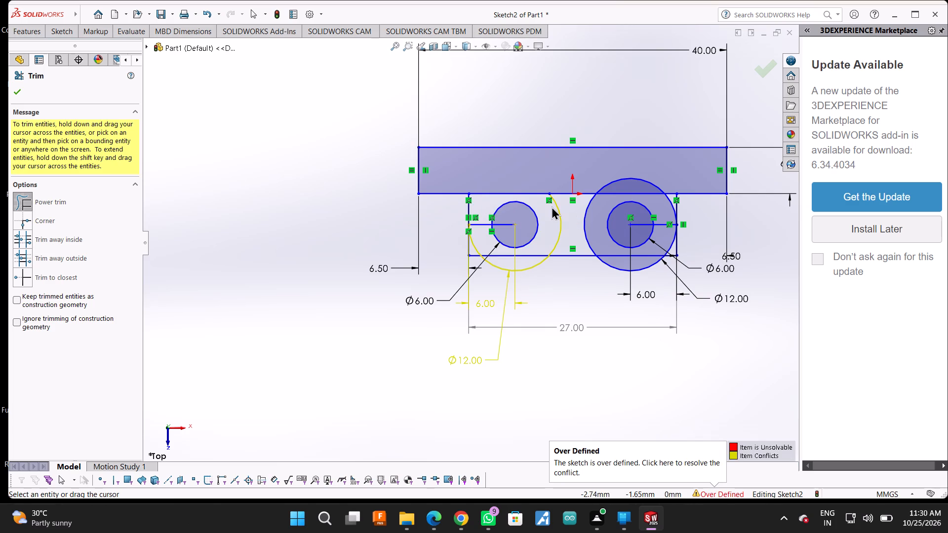
left_click_drag(552, 206, 567, 208)
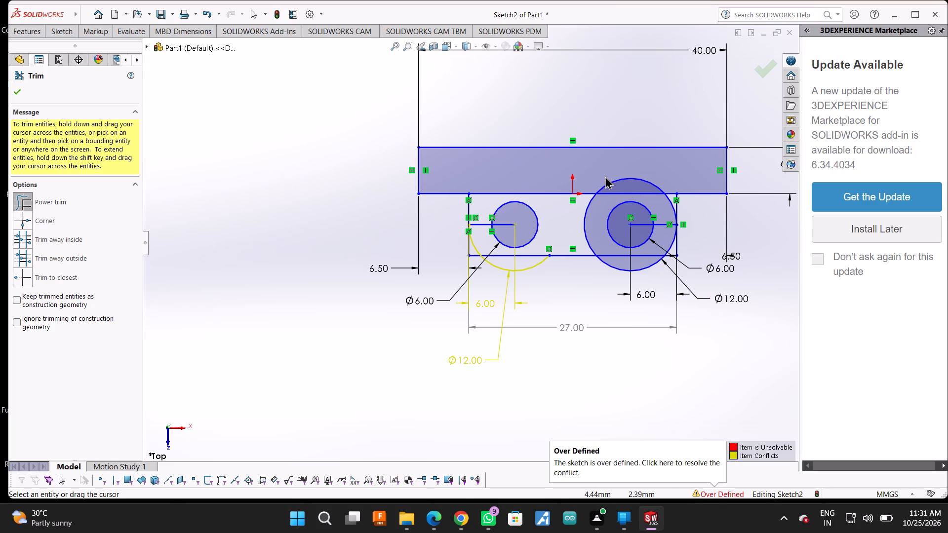
Power-trim the right outer circle's top portion inside the base rectangle and its inner side facing the left circle.
left_click_drag(597, 180, 636, 180)
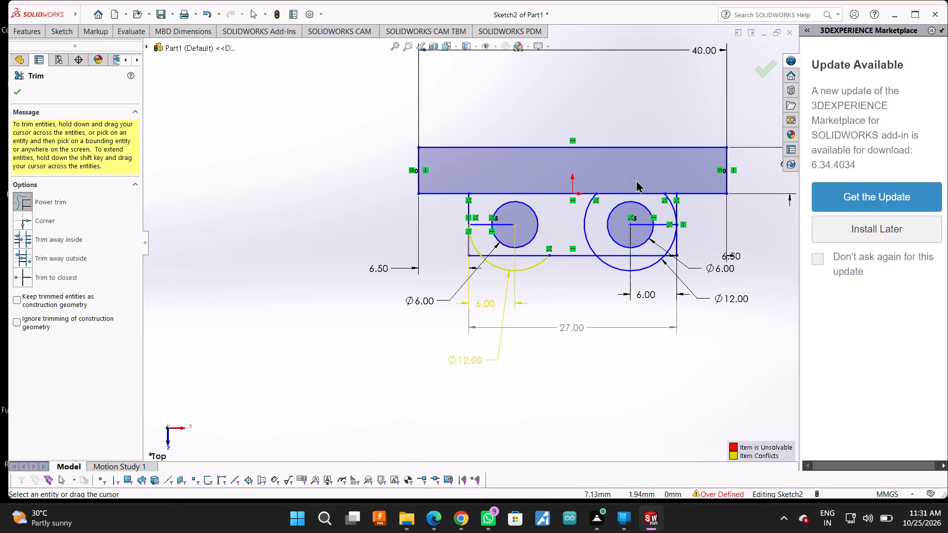
left_click_drag(636, 180, 644, 180)
left_click_drag(577, 217, 586, 220)
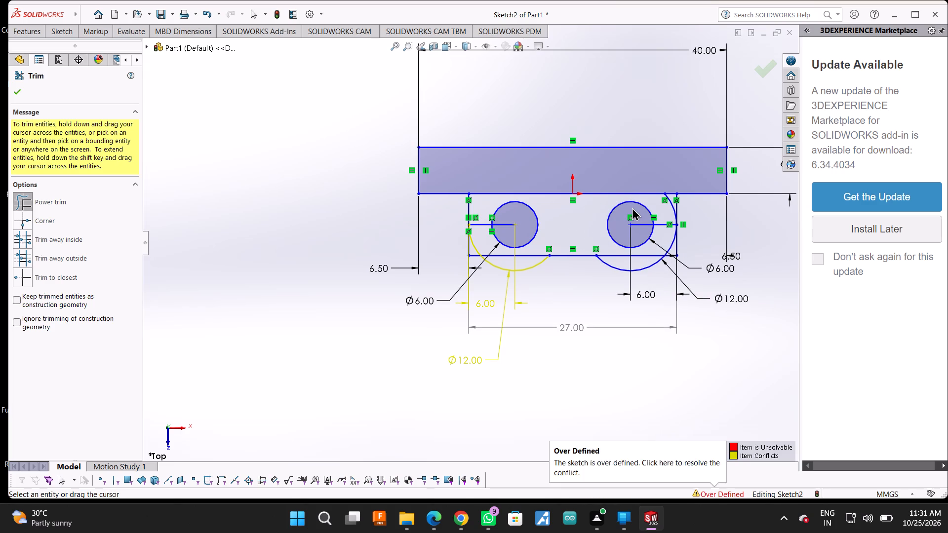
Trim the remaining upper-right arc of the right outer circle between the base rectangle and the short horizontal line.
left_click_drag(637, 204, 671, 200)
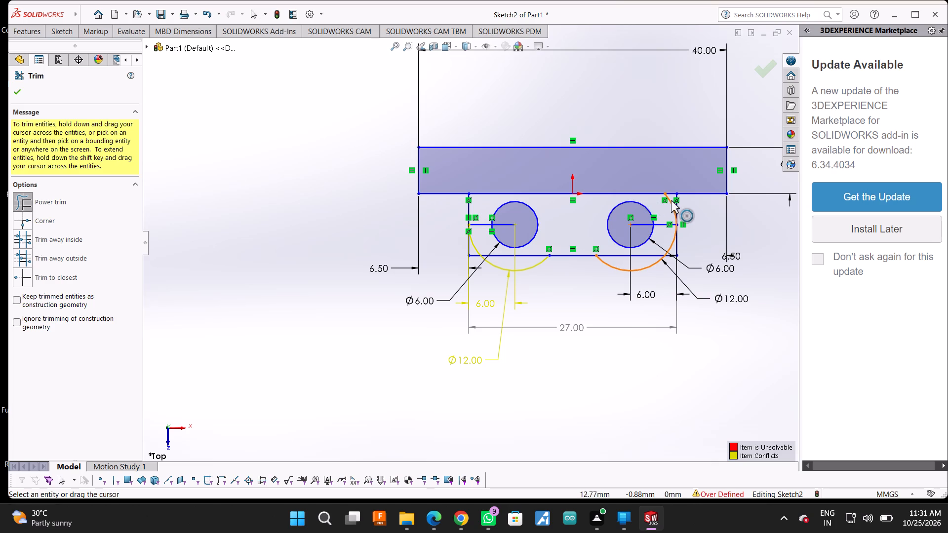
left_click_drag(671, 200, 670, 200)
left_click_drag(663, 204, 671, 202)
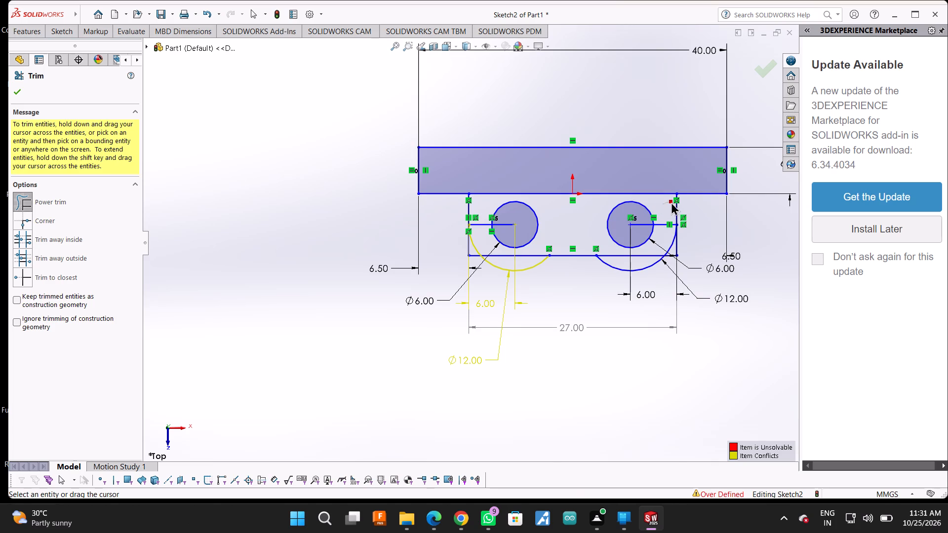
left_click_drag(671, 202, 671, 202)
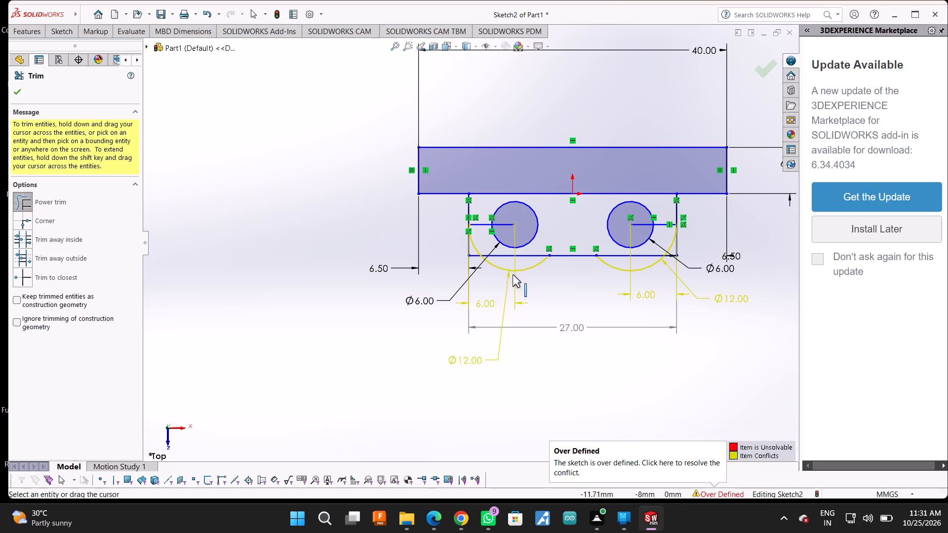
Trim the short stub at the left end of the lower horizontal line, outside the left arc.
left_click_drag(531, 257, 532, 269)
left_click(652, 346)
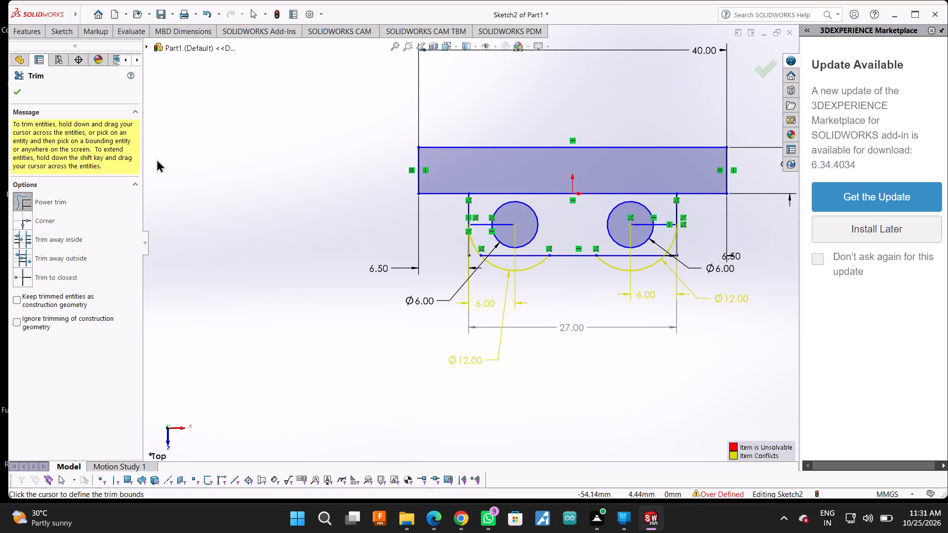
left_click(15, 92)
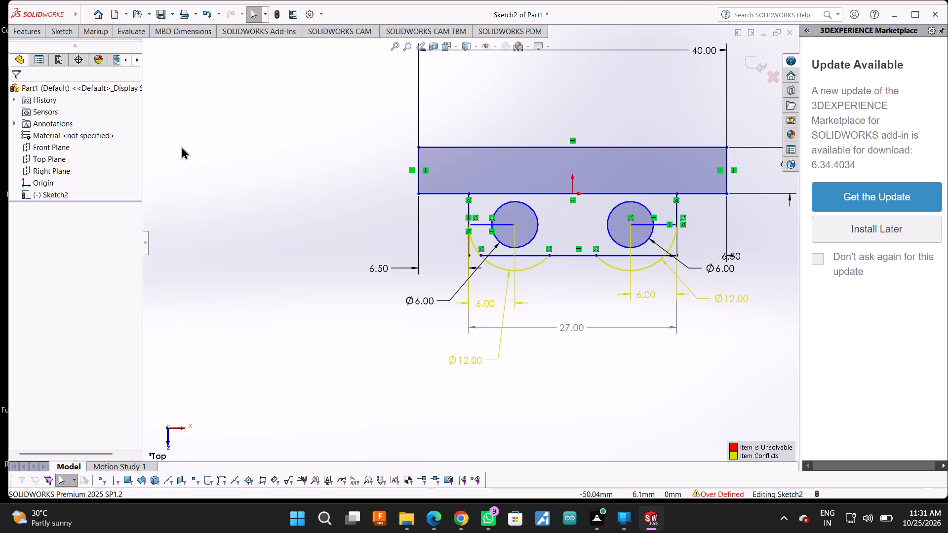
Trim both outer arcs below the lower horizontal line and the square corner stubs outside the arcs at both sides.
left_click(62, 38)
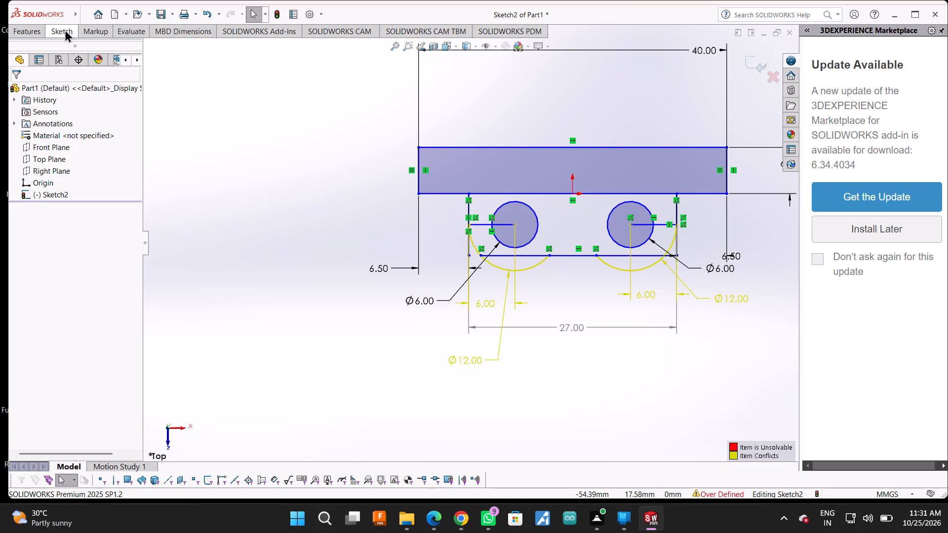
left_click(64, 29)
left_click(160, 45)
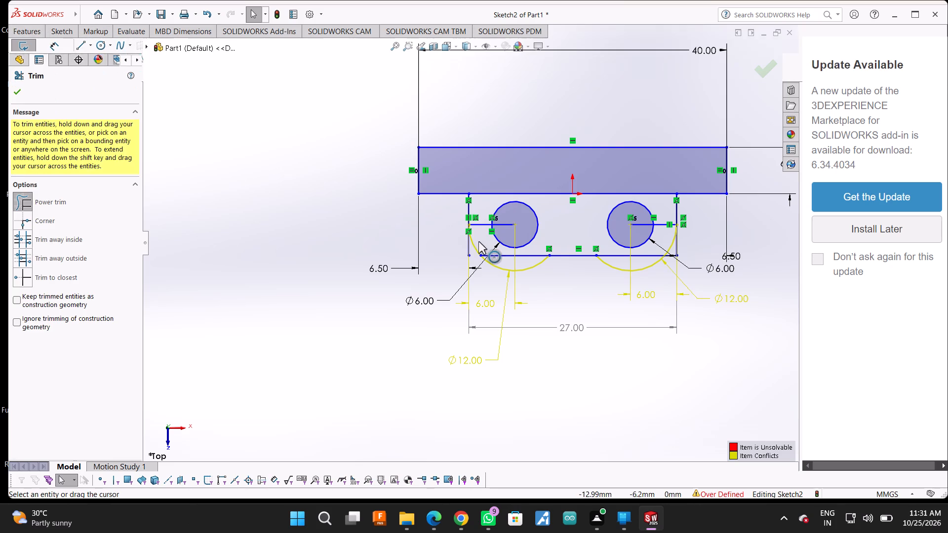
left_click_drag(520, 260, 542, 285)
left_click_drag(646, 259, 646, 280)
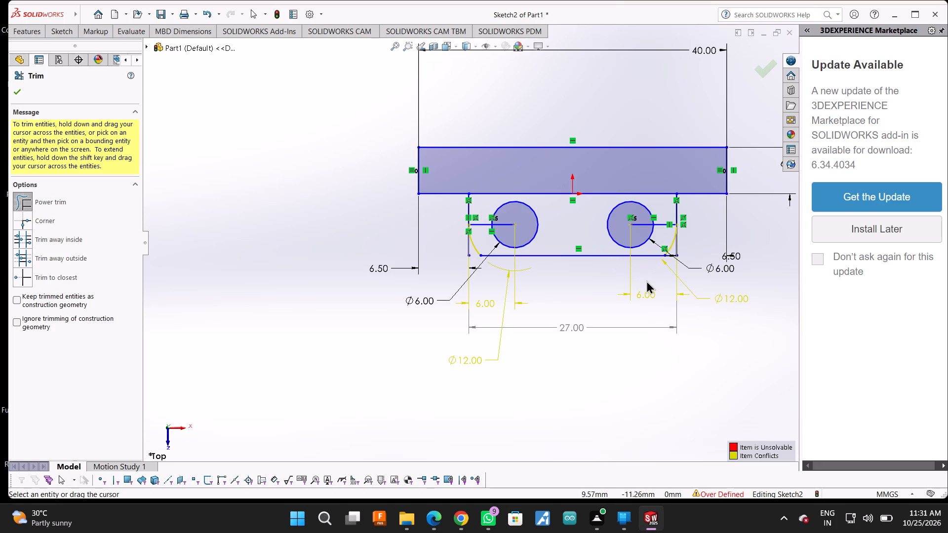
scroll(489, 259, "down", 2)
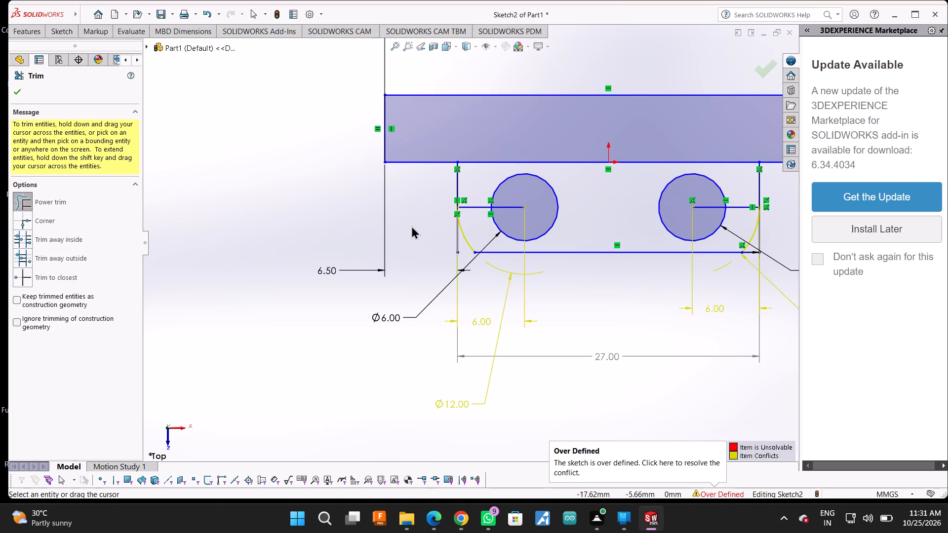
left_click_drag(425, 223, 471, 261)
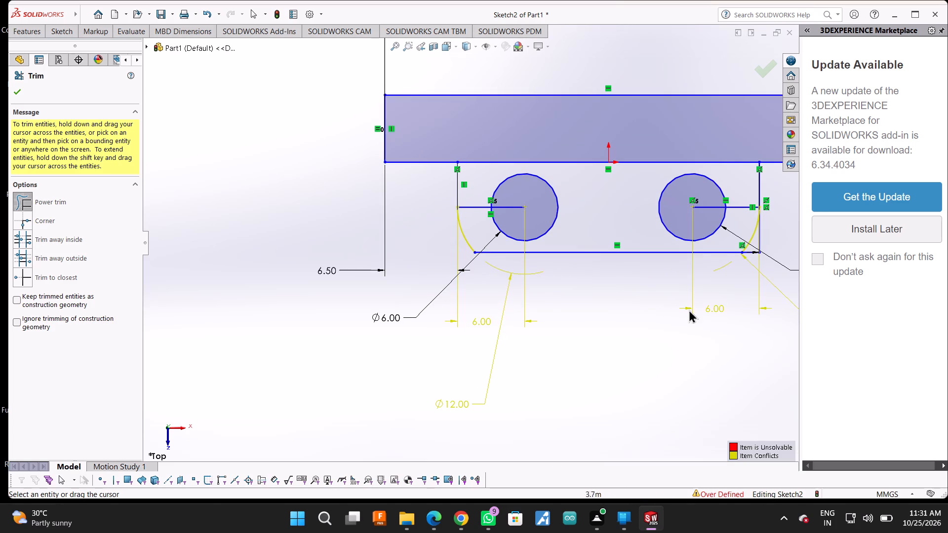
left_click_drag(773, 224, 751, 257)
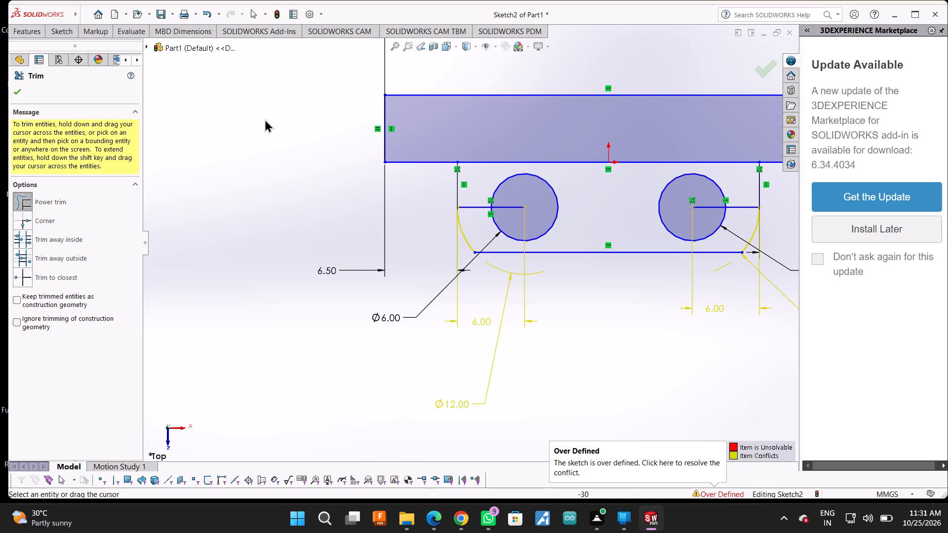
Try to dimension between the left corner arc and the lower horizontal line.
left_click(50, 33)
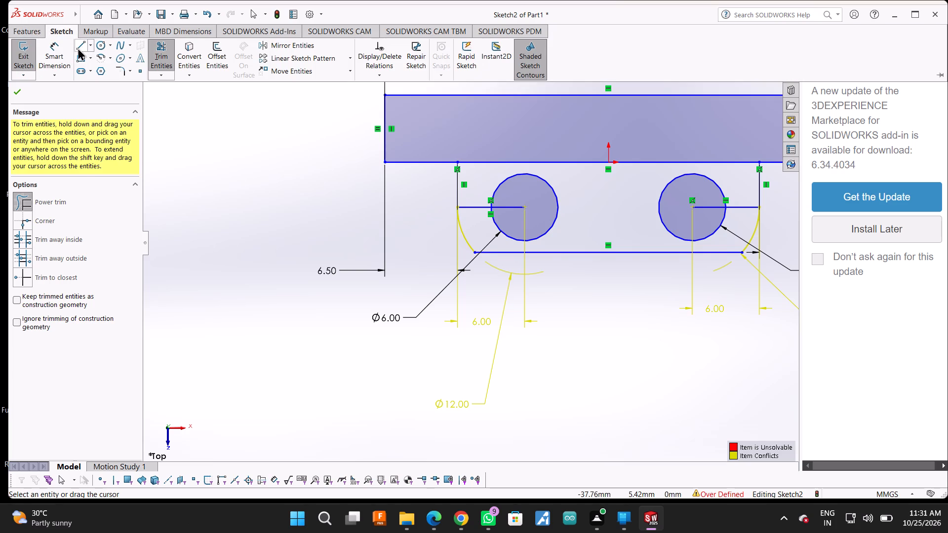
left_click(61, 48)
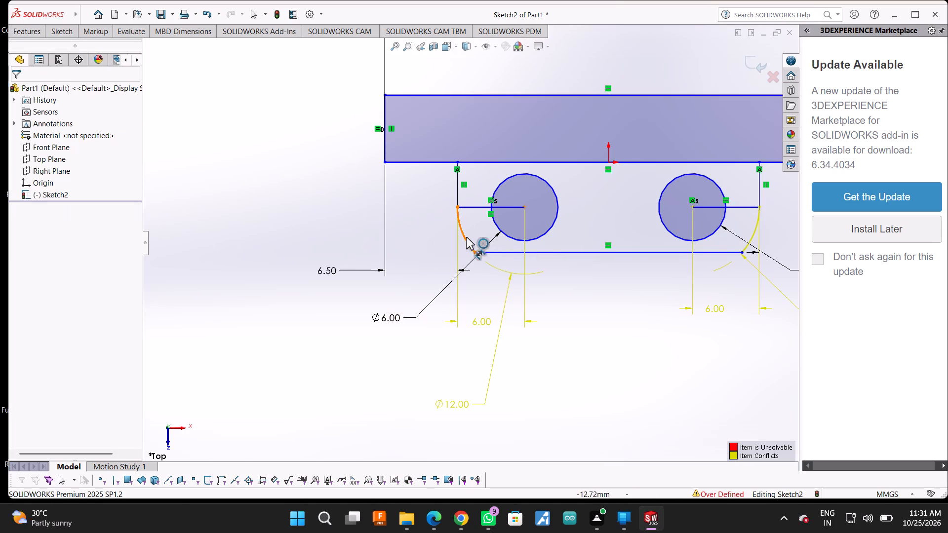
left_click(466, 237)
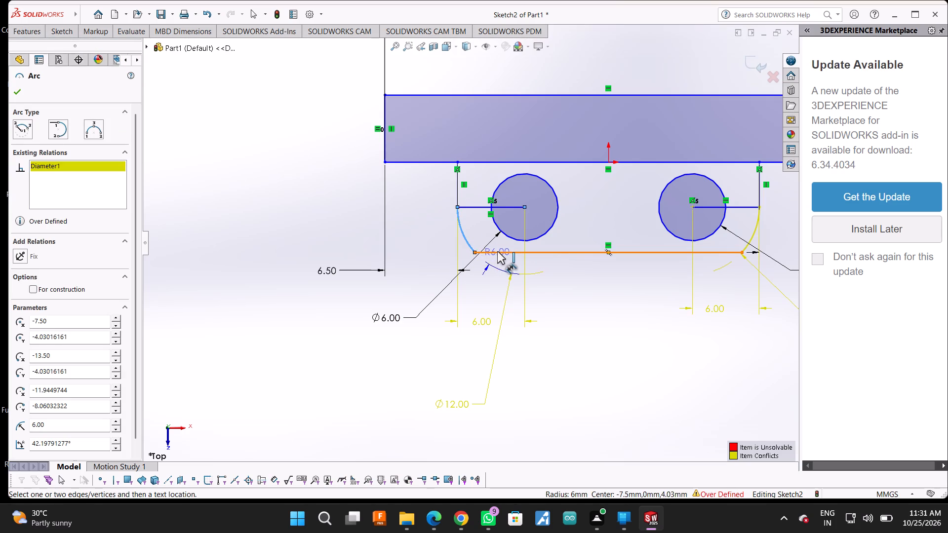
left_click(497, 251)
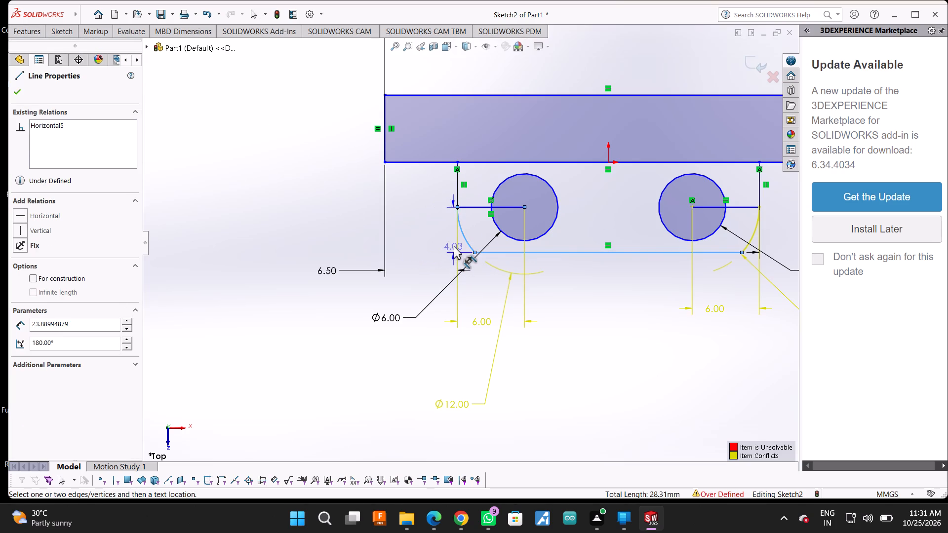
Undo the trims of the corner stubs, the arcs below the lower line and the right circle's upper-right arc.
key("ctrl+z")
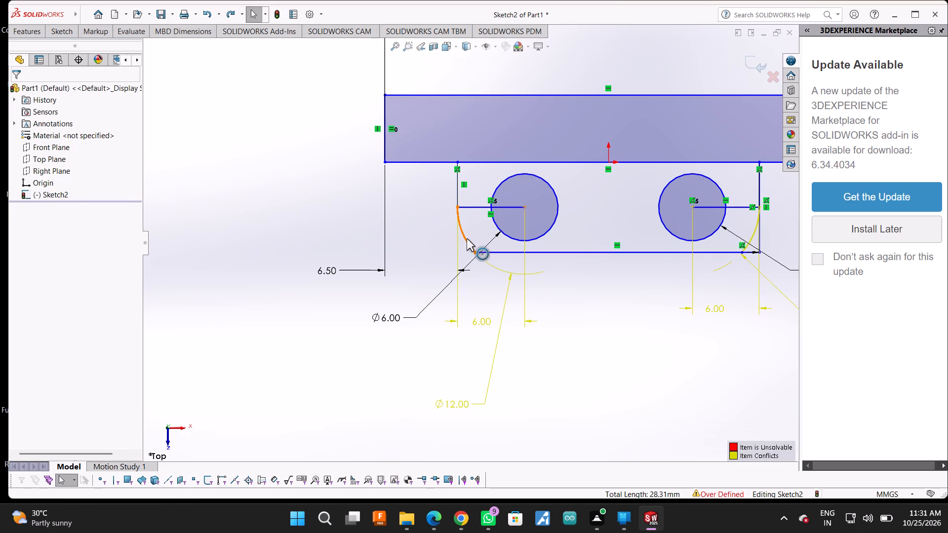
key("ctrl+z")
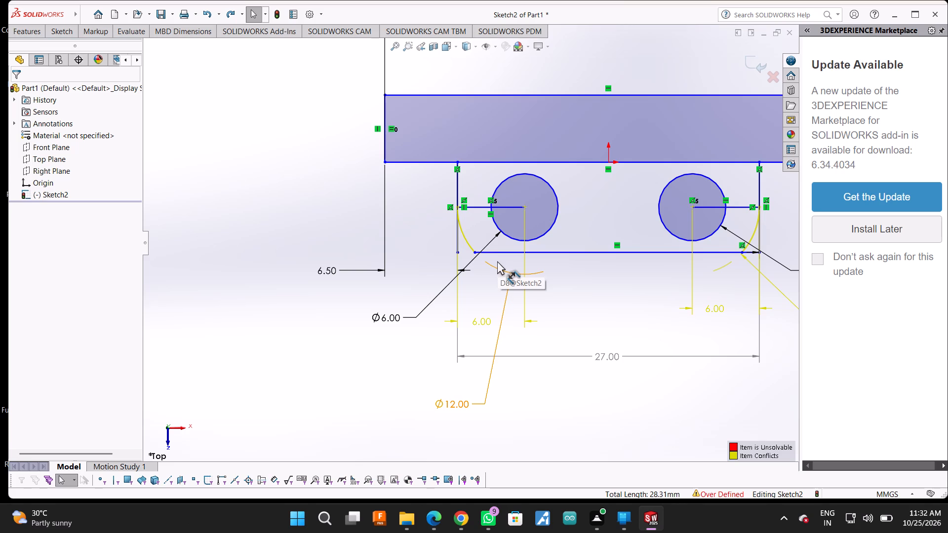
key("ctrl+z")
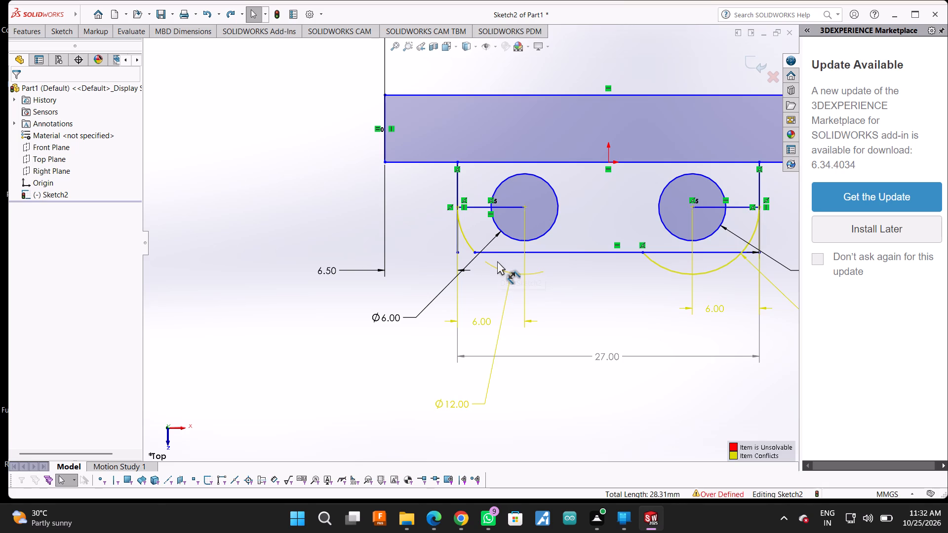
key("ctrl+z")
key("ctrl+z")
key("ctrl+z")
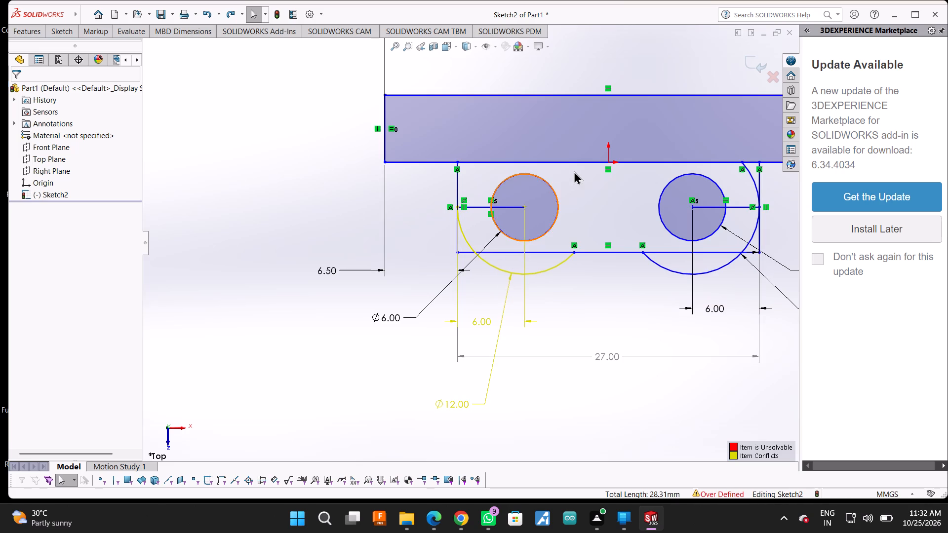
Trim away the outer arcs around both lug holes and the vertical line at the right end of the lug outline.
left_click(47, 30)
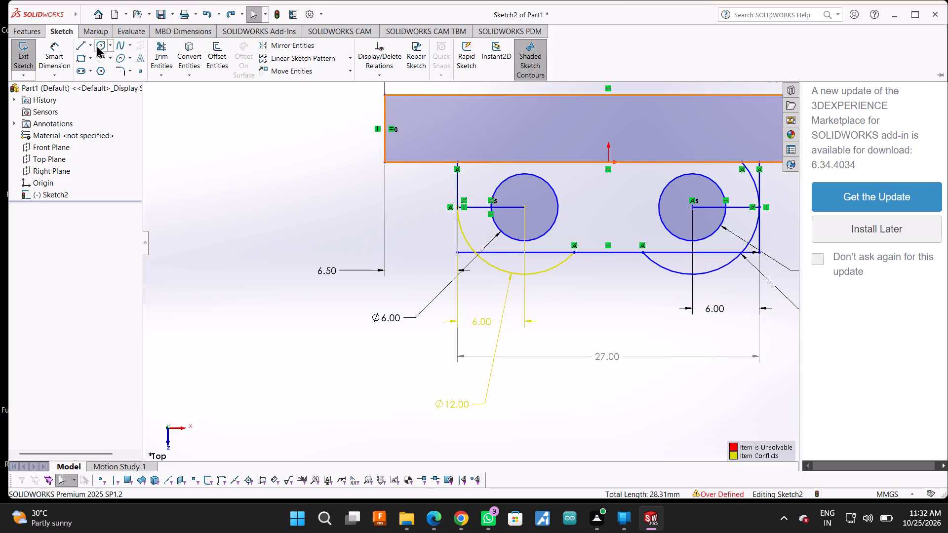
left_click(165, 41)
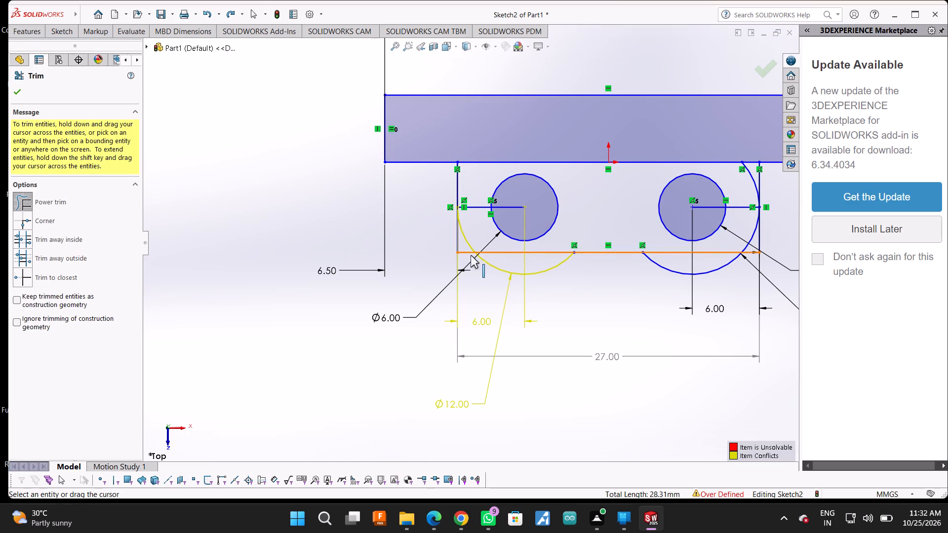
left_click_drag(465, 256, 551, 279)
left_click_drag(474, 224, 458, 229)
left_click_drag(470, 228, 458, 231)
left_click_drag(658, 264, 712, 278)
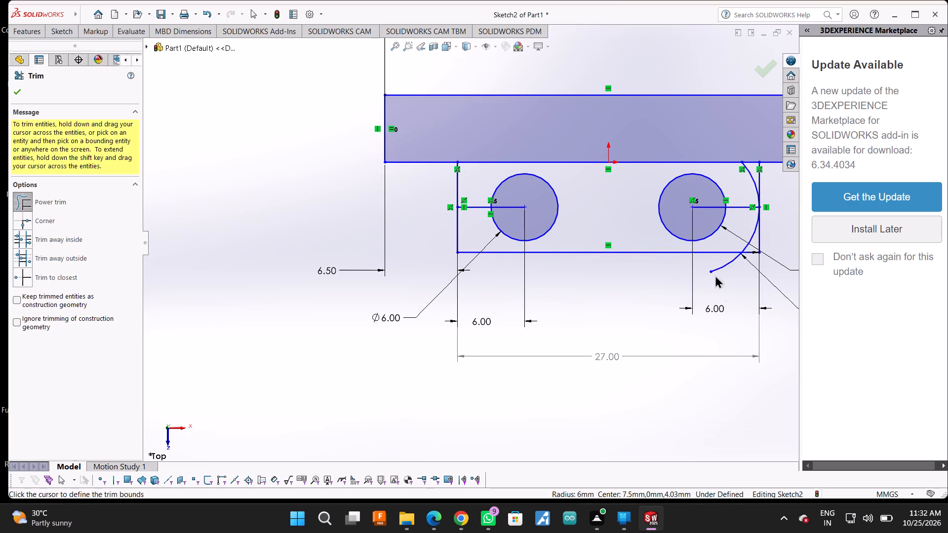
left_click_drag(709, 265, 809, 278)
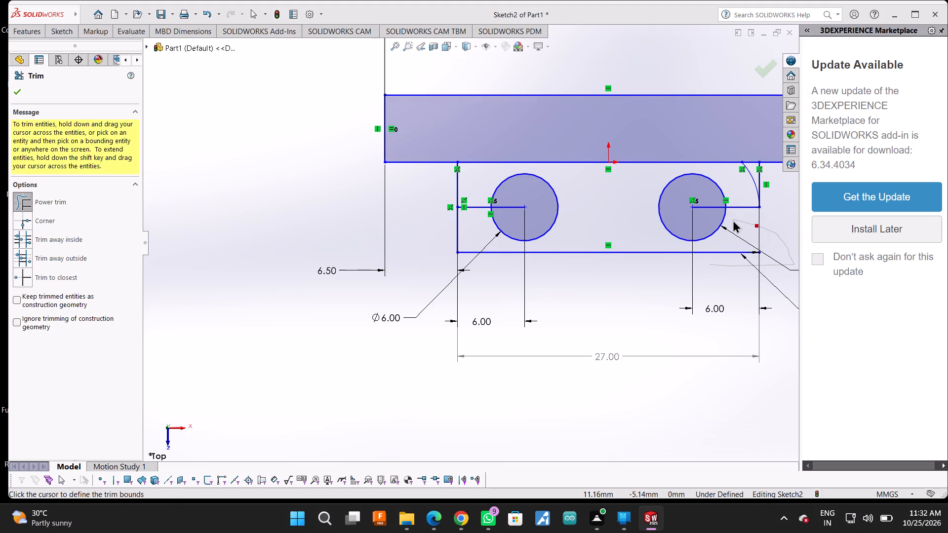
left_click(783, 290)
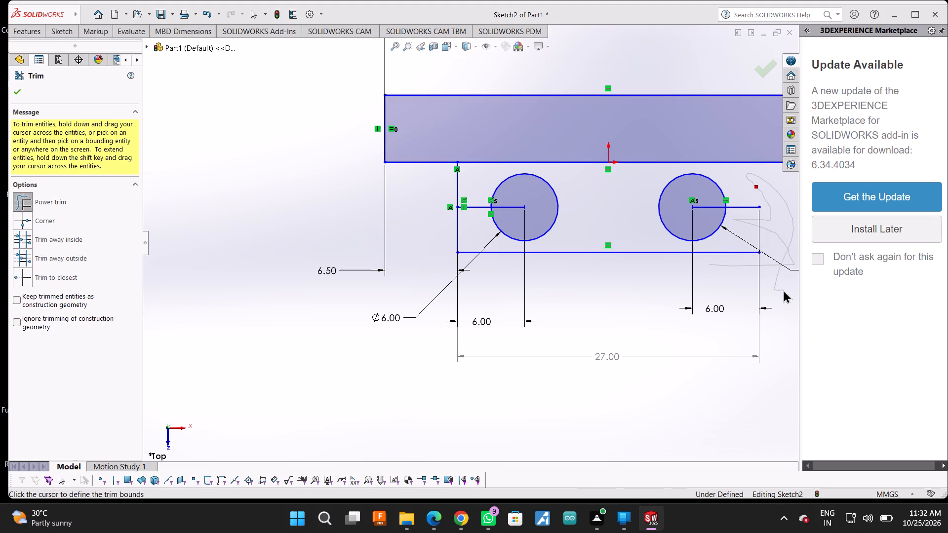
left_click(12, 98)
Redraw the lug outline's right vertical side as two line segments, from the lower corner through the hole centre line's end to the base edge.
left_click(56, 38)
left_click(59, 36)
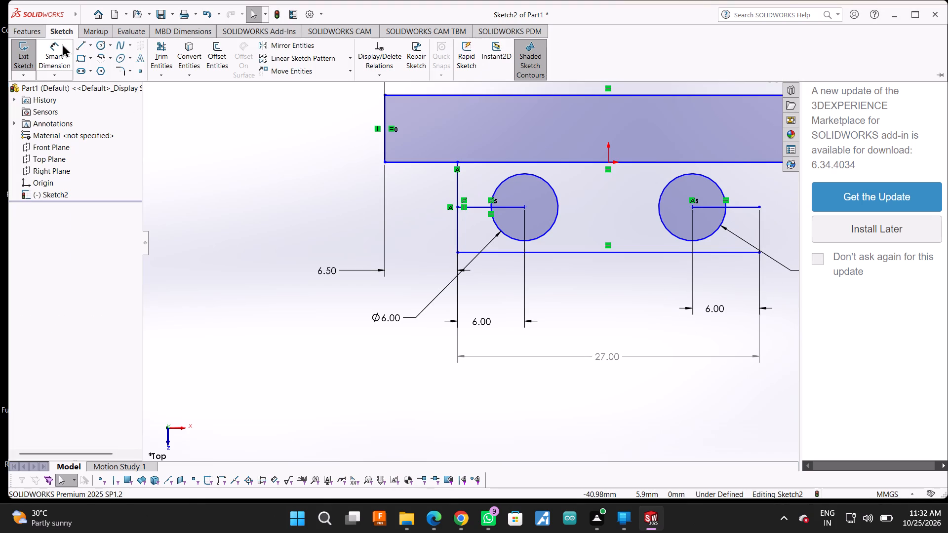
left_click(80, 42)
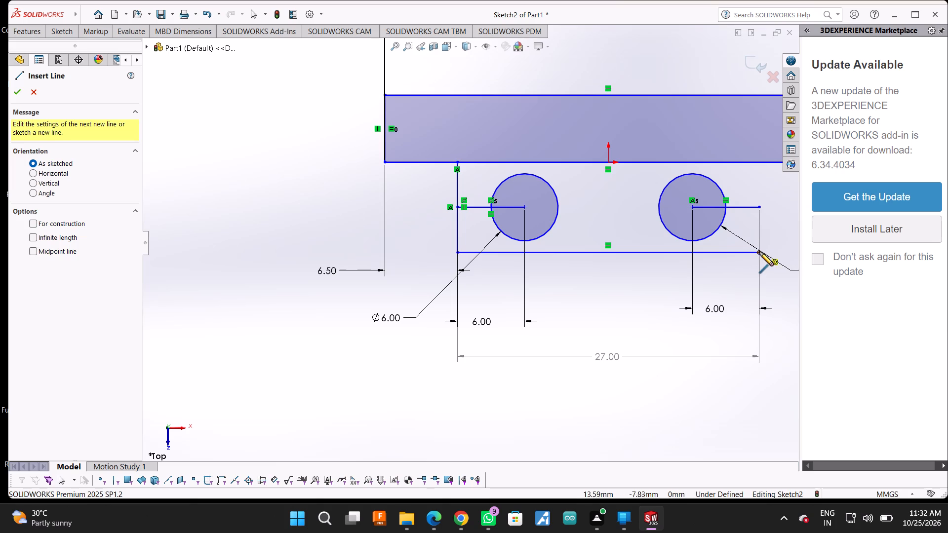
left_click(759, 252)
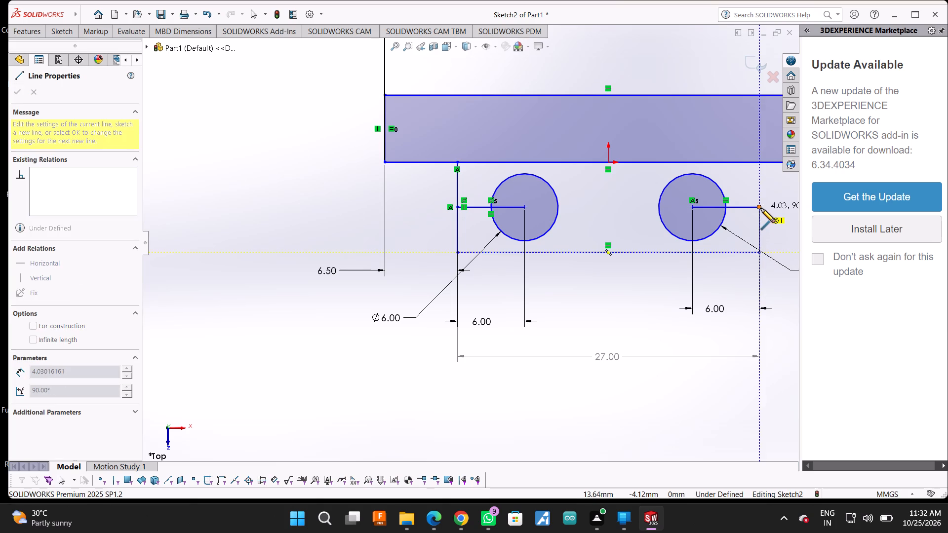
left_click(761, 208)
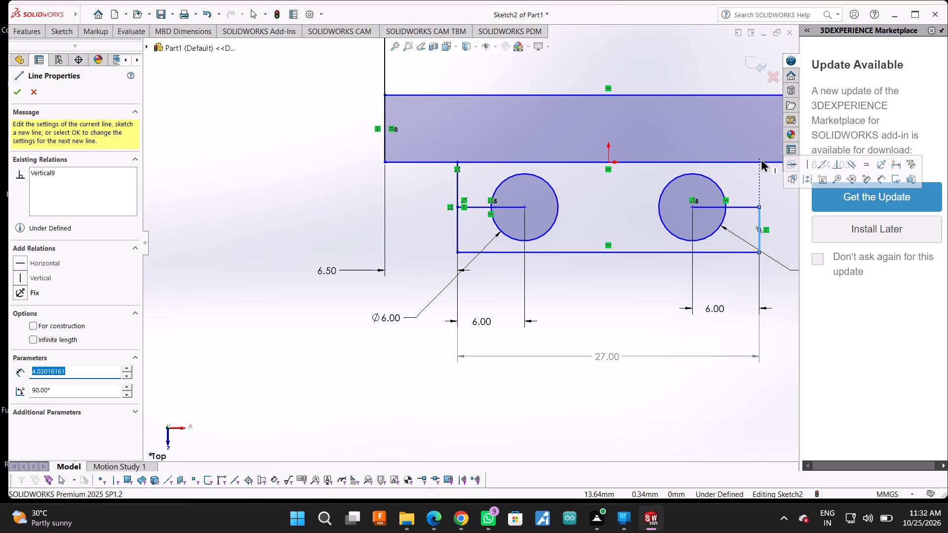
left_click(759, 160)
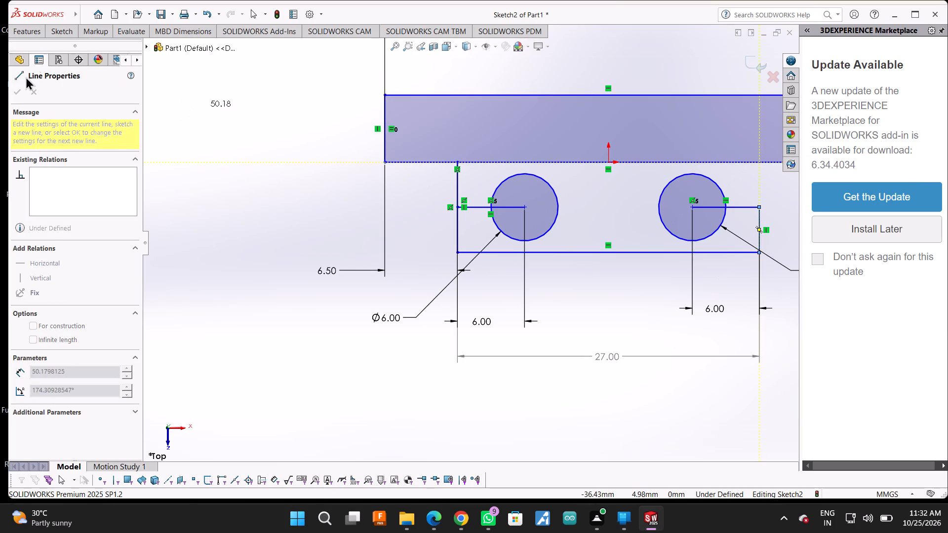
key("Escape")
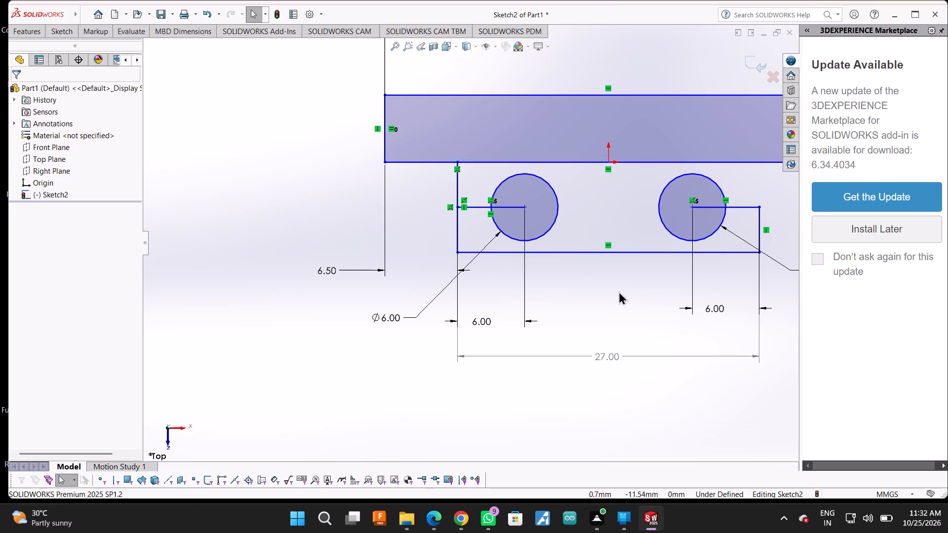
left_click(54, 29)
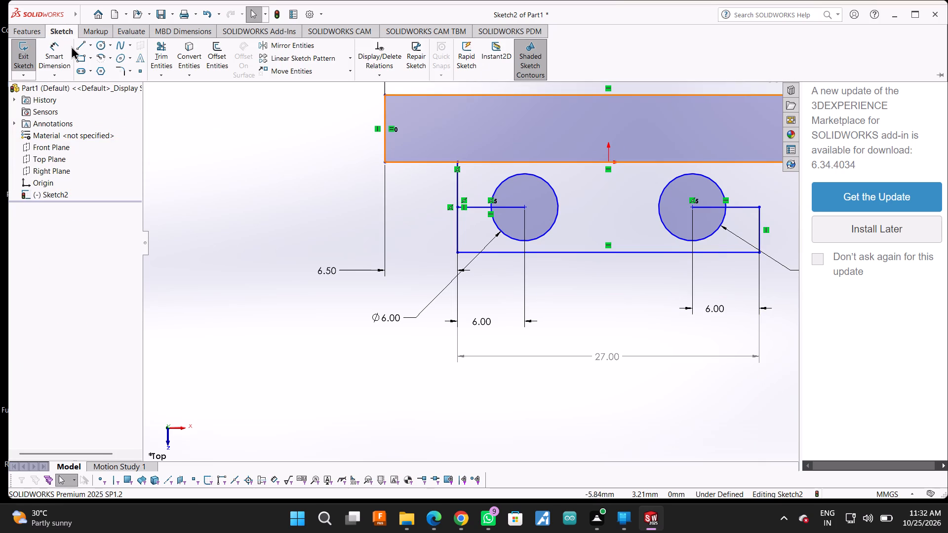
left_click(76, 45)
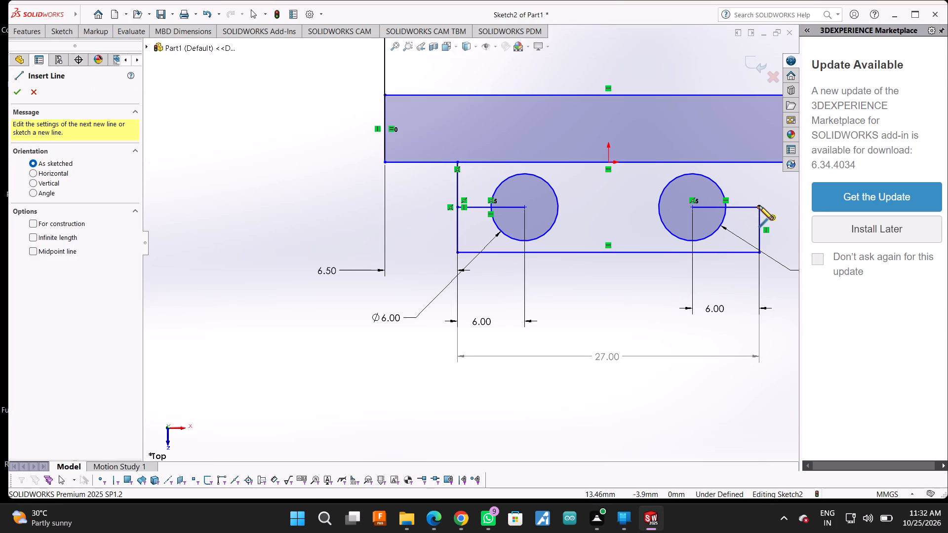
left_click(759, 209)
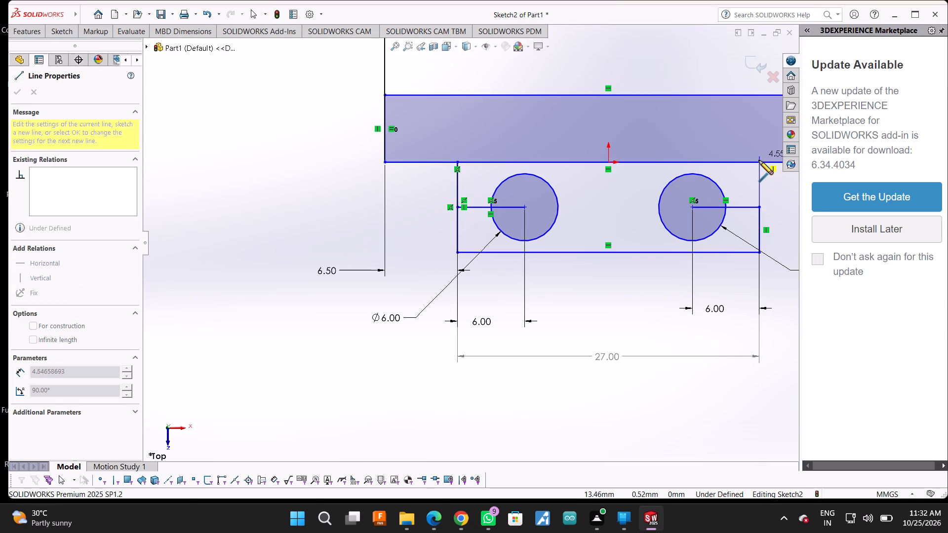
left_click(759, 161)
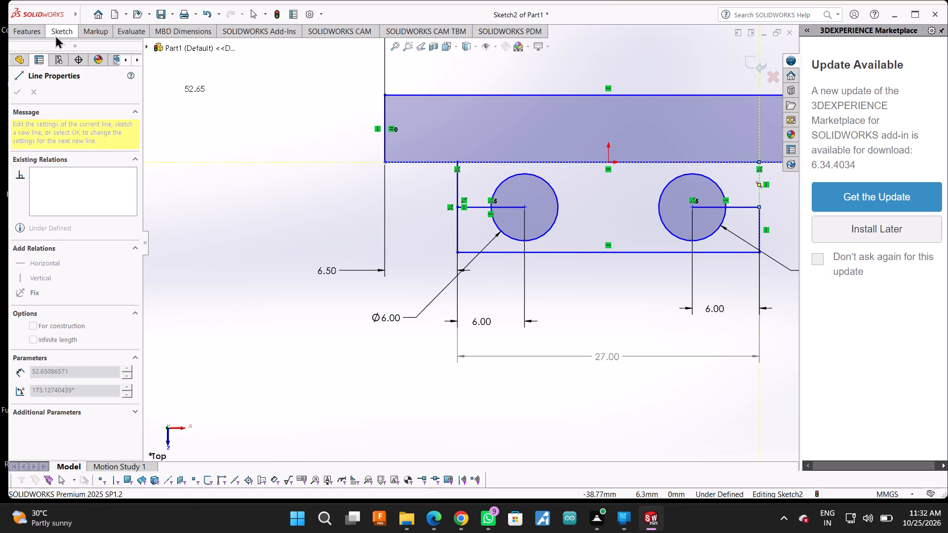
left_click(60, 32)
left_click(66, 50)
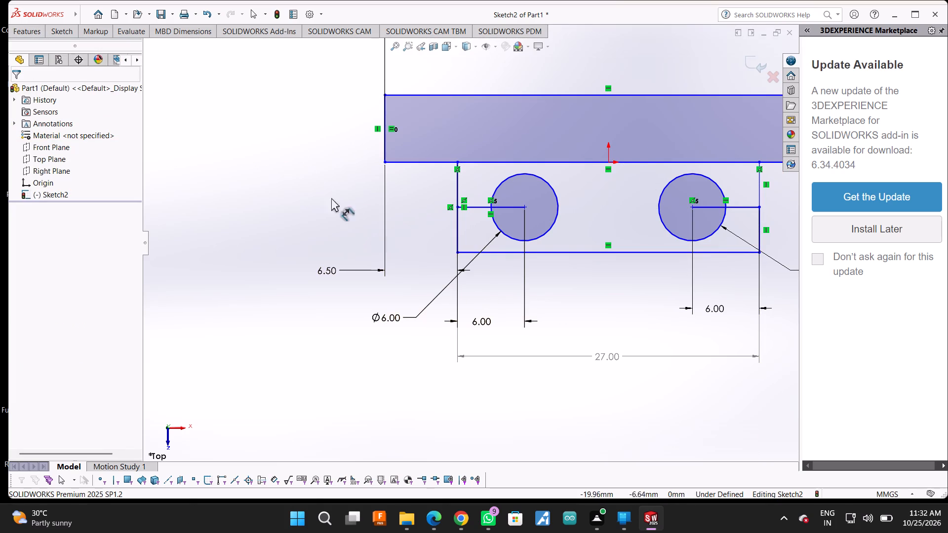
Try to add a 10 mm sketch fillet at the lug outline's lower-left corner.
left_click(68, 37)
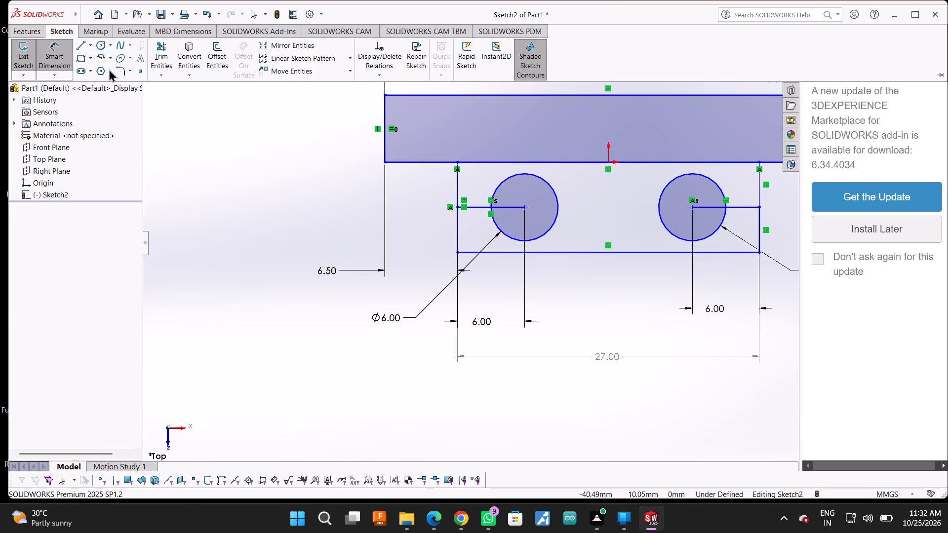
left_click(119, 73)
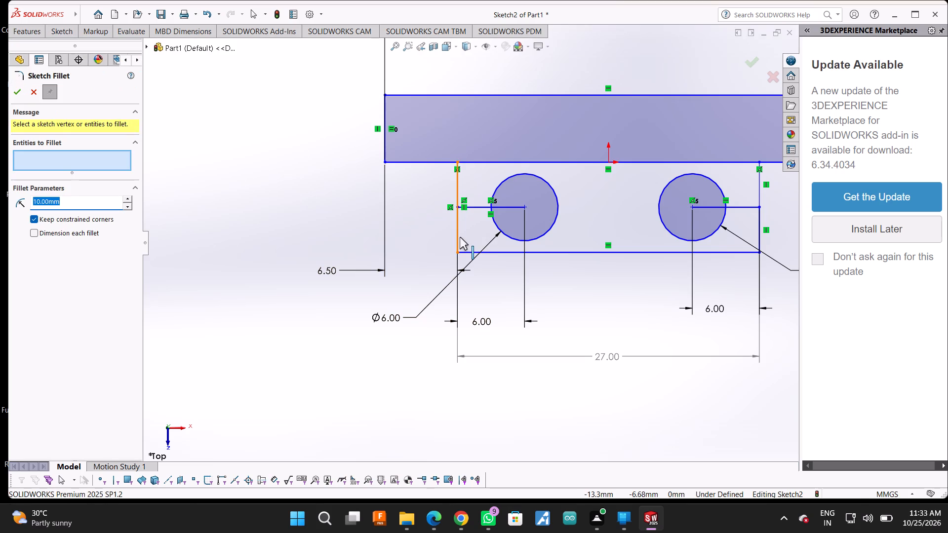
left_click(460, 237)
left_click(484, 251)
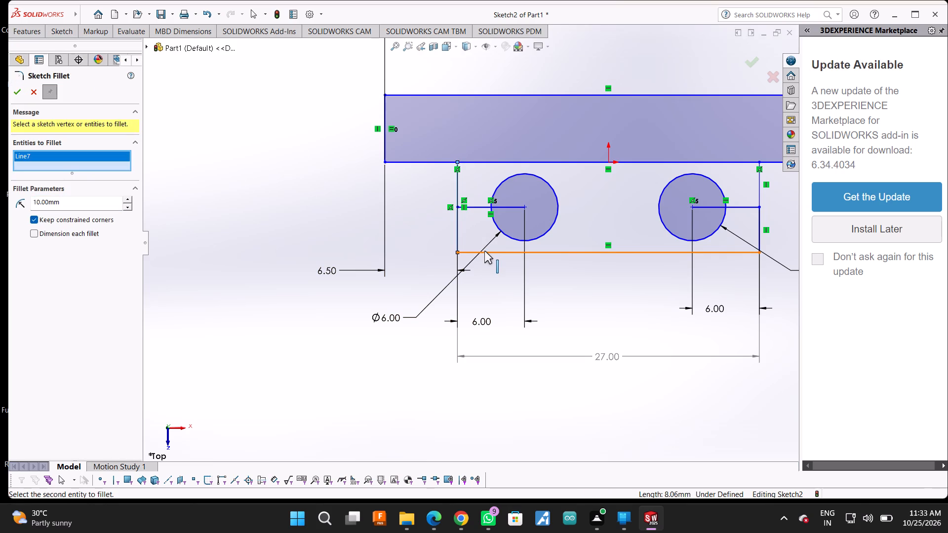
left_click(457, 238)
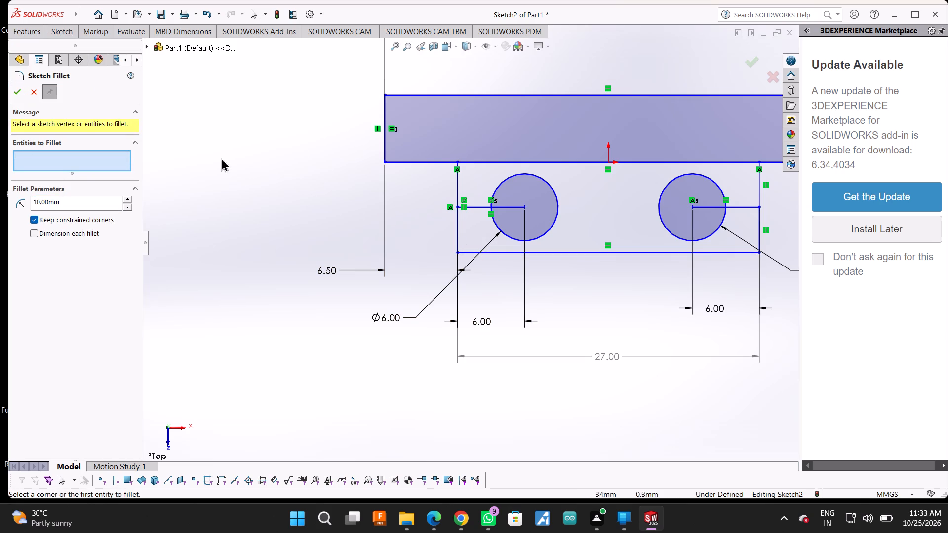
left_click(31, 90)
Select the left vertical and lower horizontal lines of the lug outline for a sketch fillet and open its radius for editing.
left_click(57, 32)
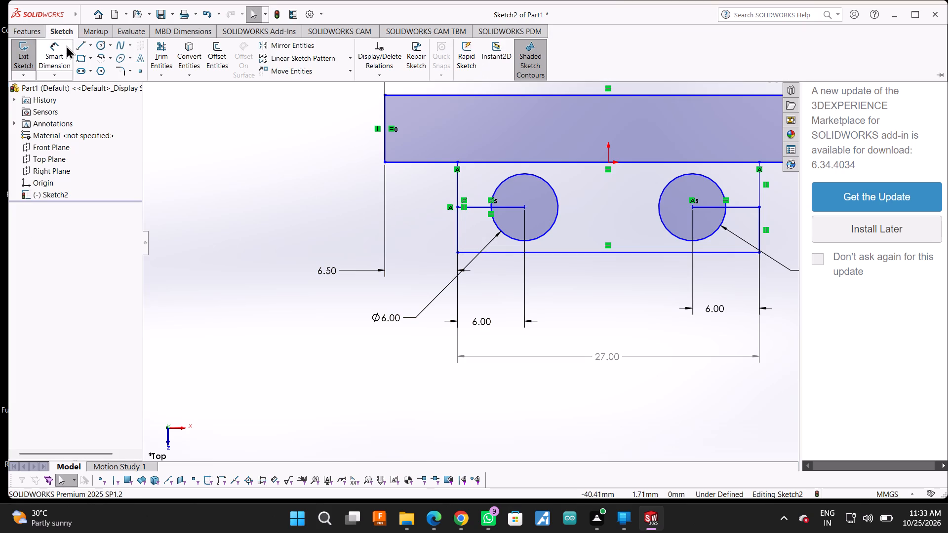
left_click(117, 70)
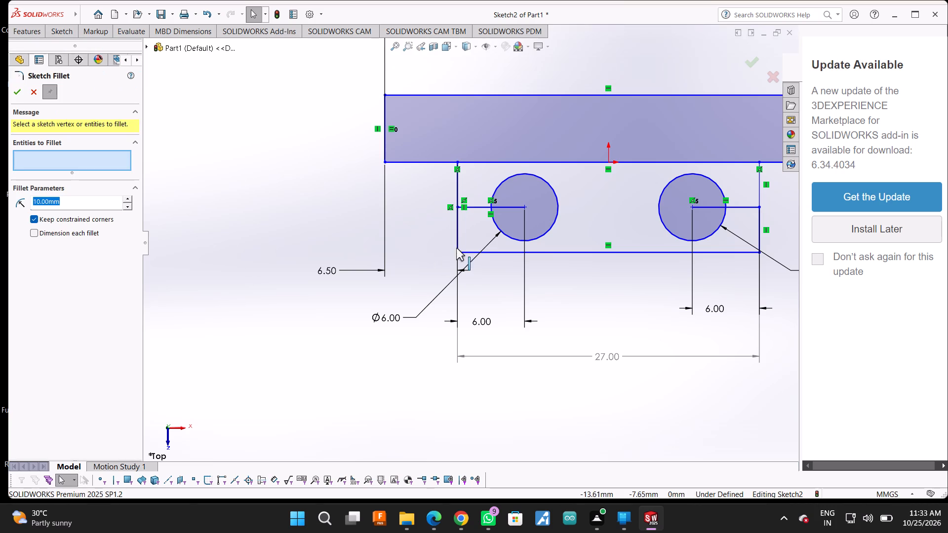
left_click(457, 241)
left_click(484, 251)
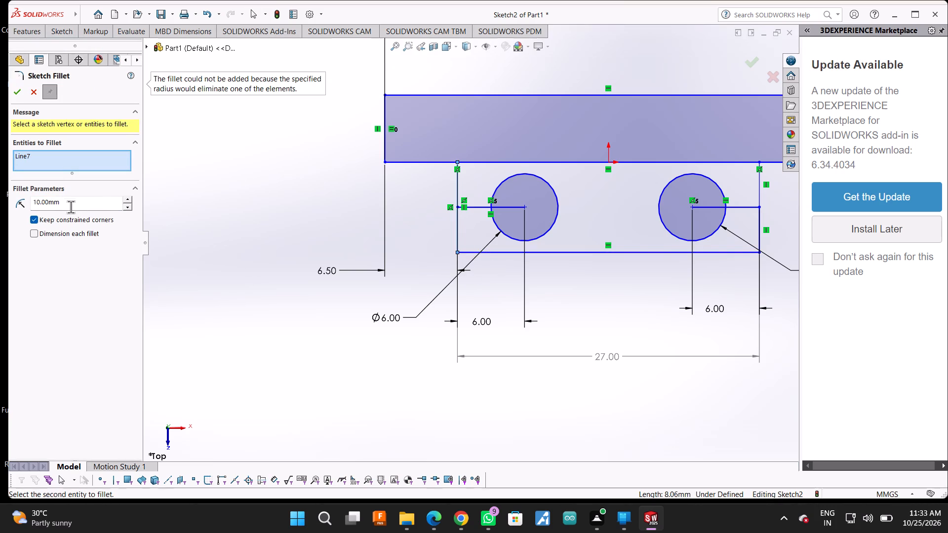
left_click(40, 208)
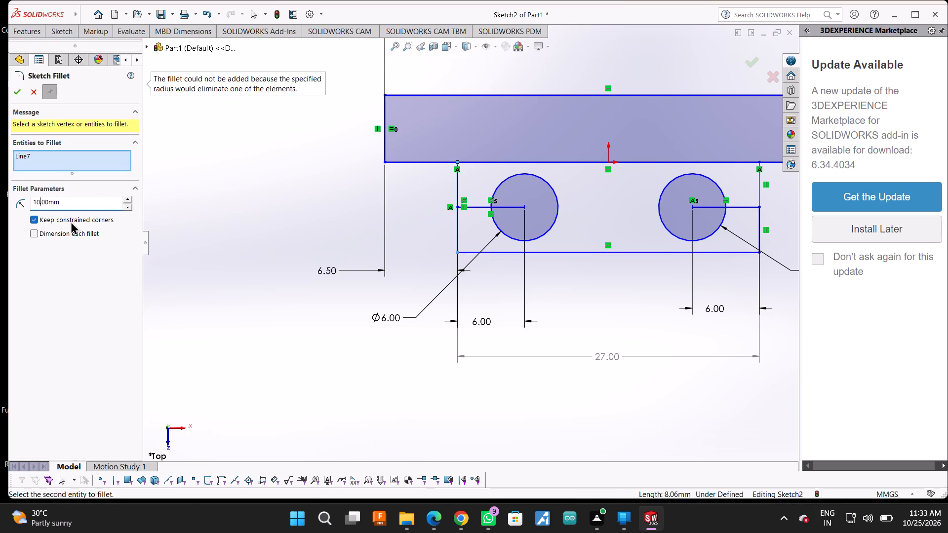
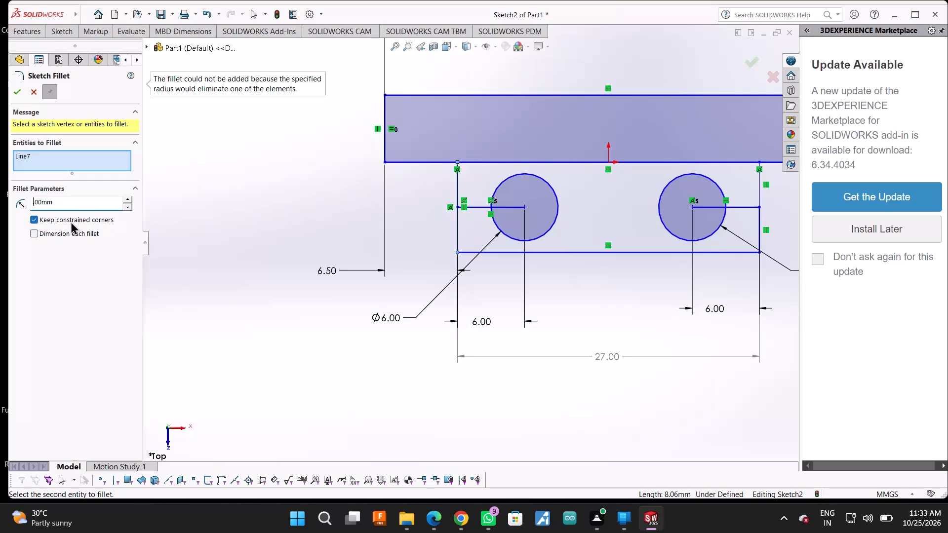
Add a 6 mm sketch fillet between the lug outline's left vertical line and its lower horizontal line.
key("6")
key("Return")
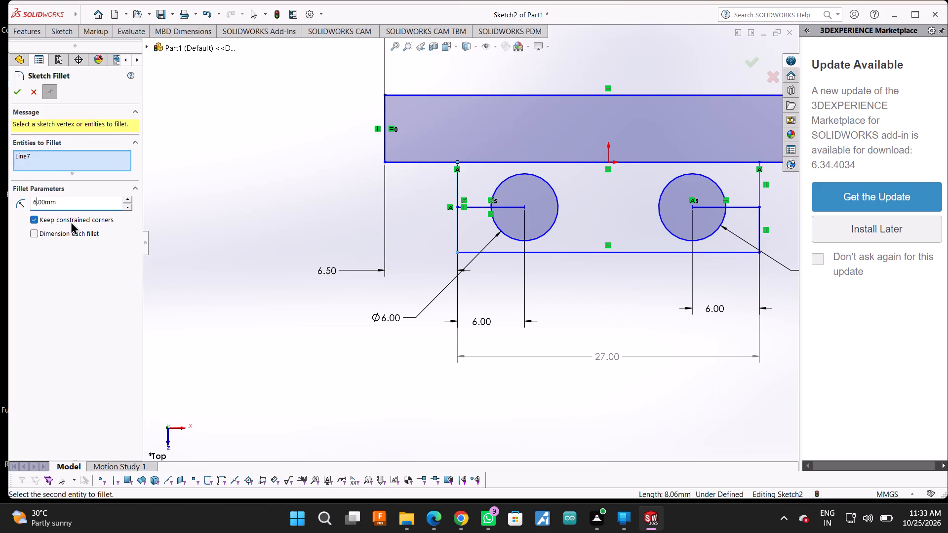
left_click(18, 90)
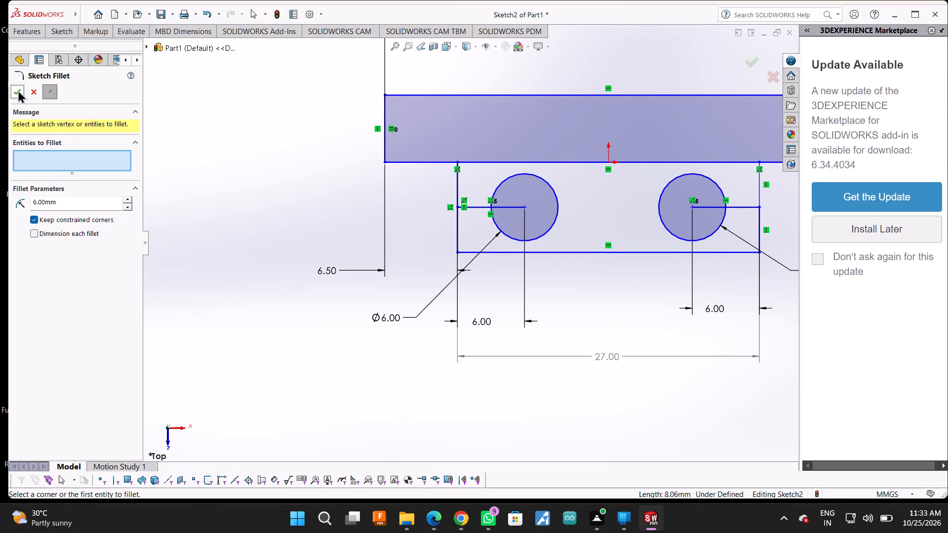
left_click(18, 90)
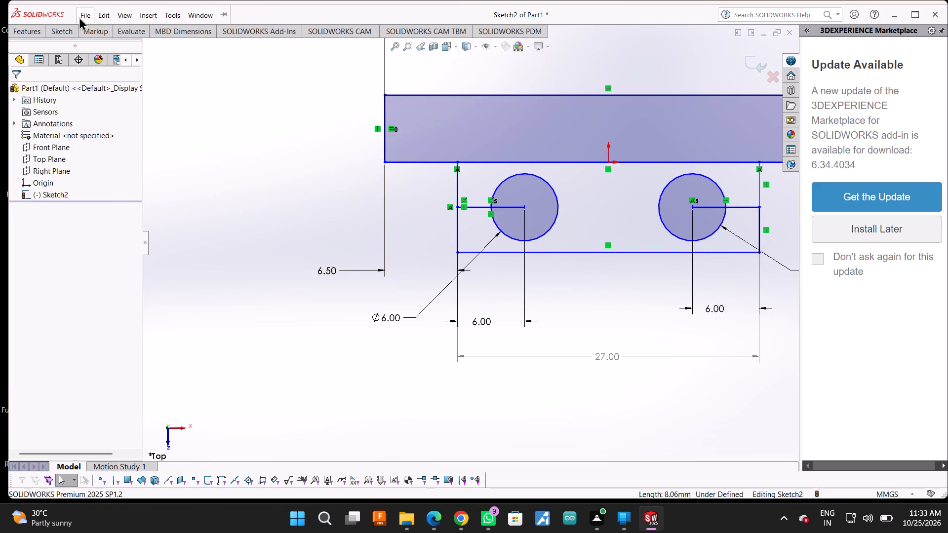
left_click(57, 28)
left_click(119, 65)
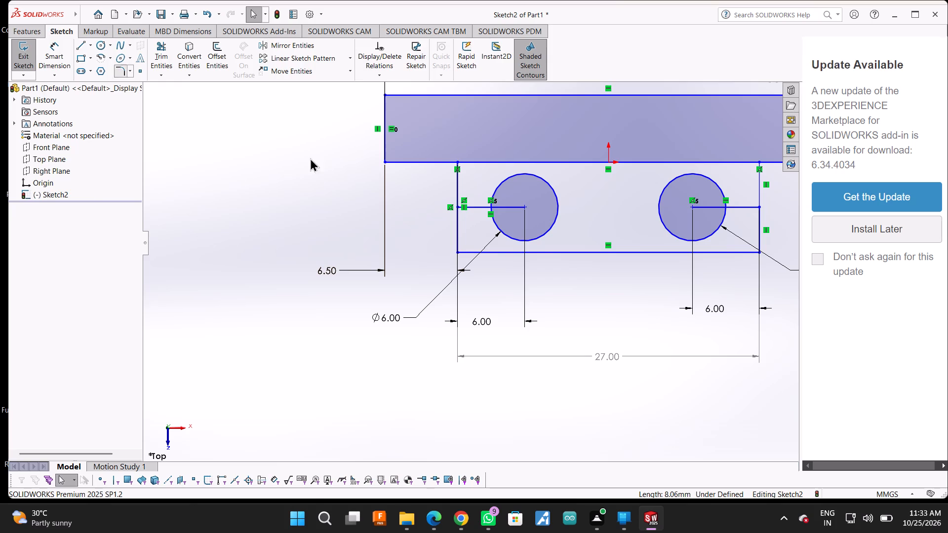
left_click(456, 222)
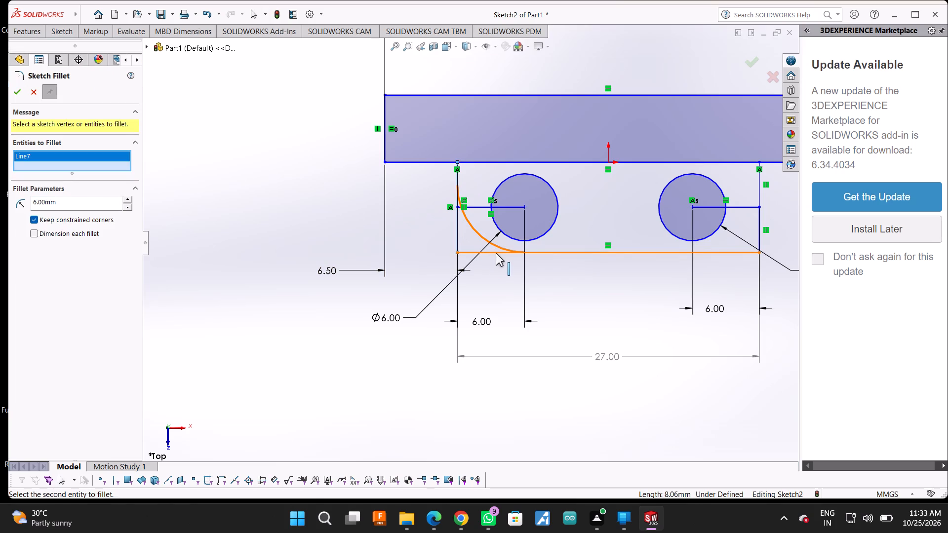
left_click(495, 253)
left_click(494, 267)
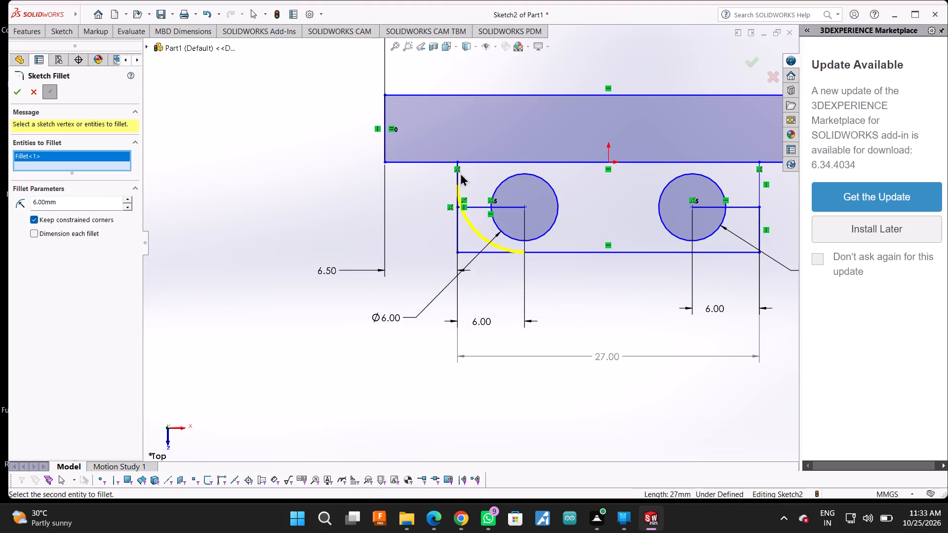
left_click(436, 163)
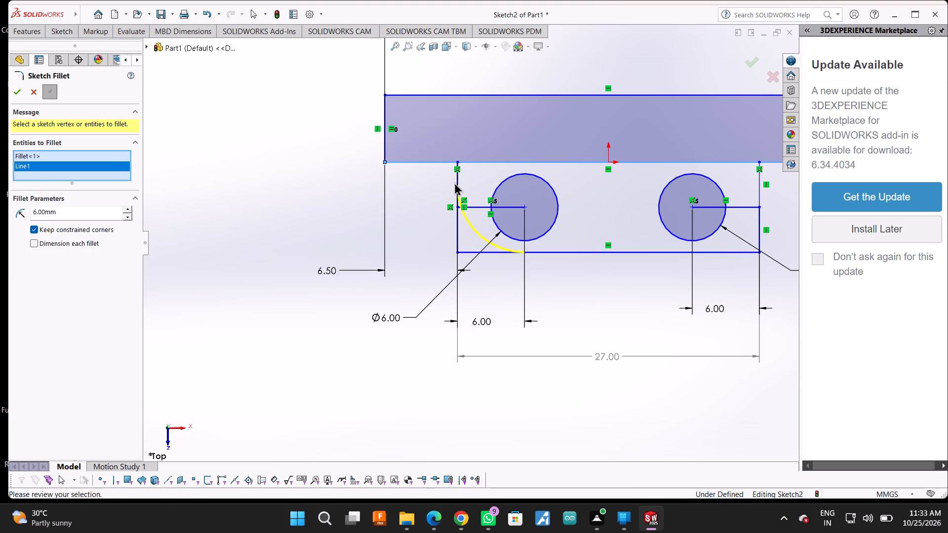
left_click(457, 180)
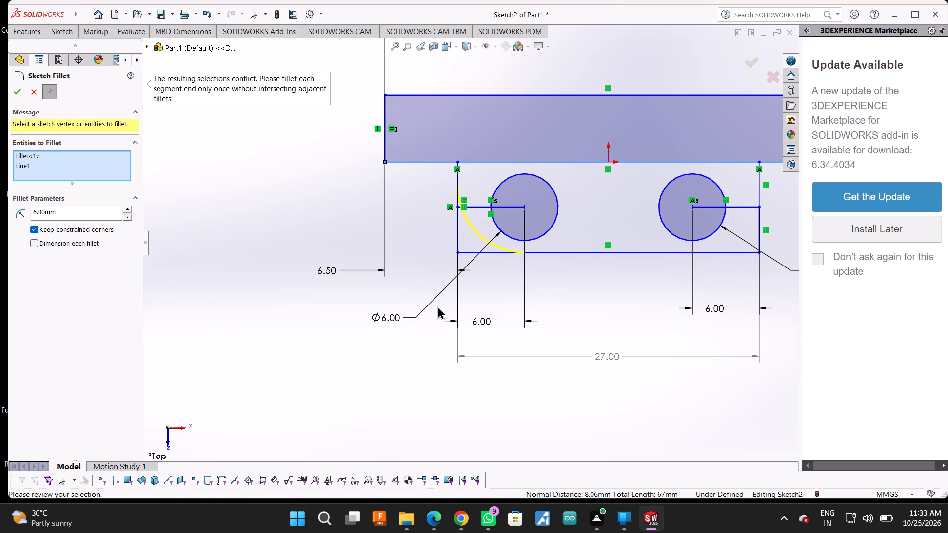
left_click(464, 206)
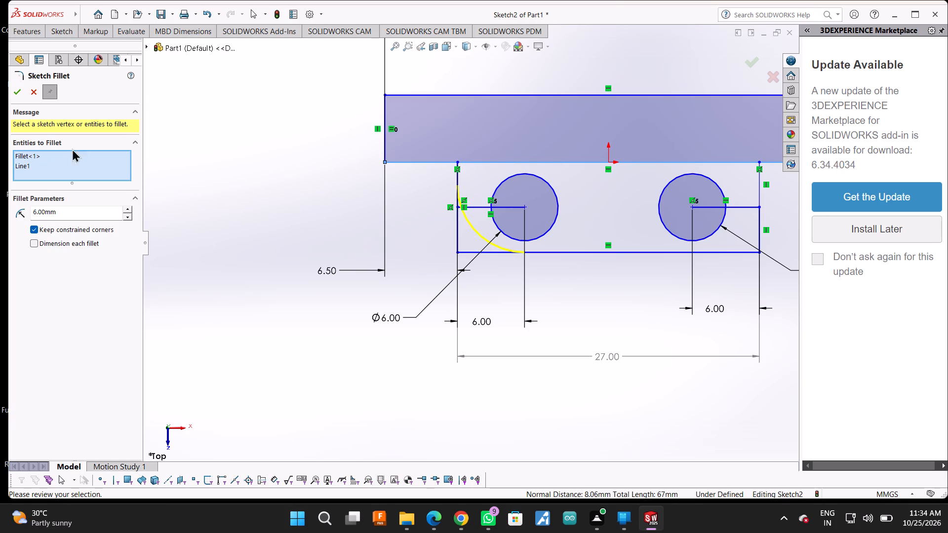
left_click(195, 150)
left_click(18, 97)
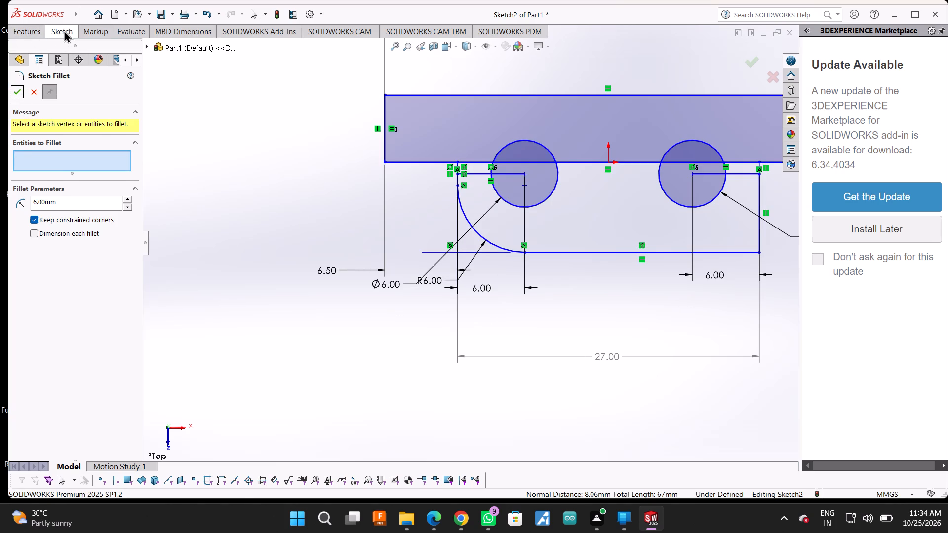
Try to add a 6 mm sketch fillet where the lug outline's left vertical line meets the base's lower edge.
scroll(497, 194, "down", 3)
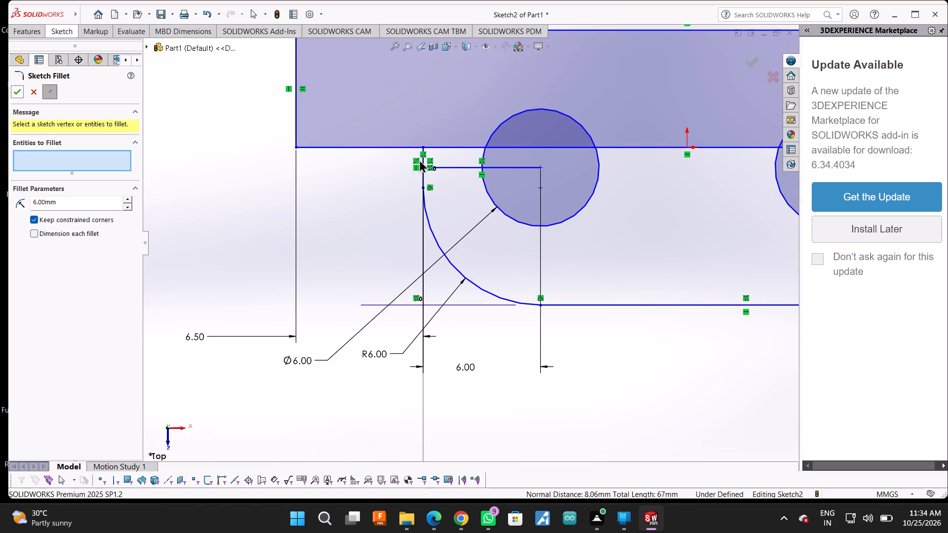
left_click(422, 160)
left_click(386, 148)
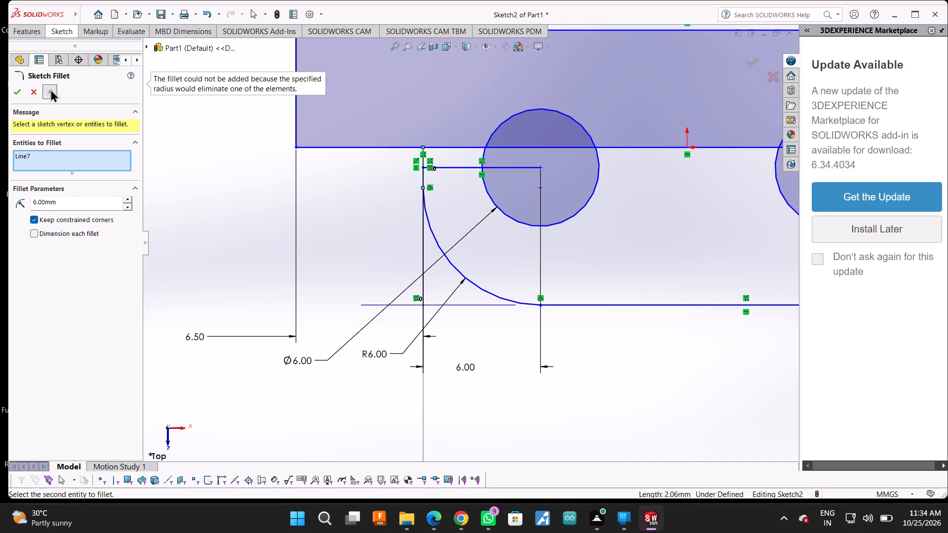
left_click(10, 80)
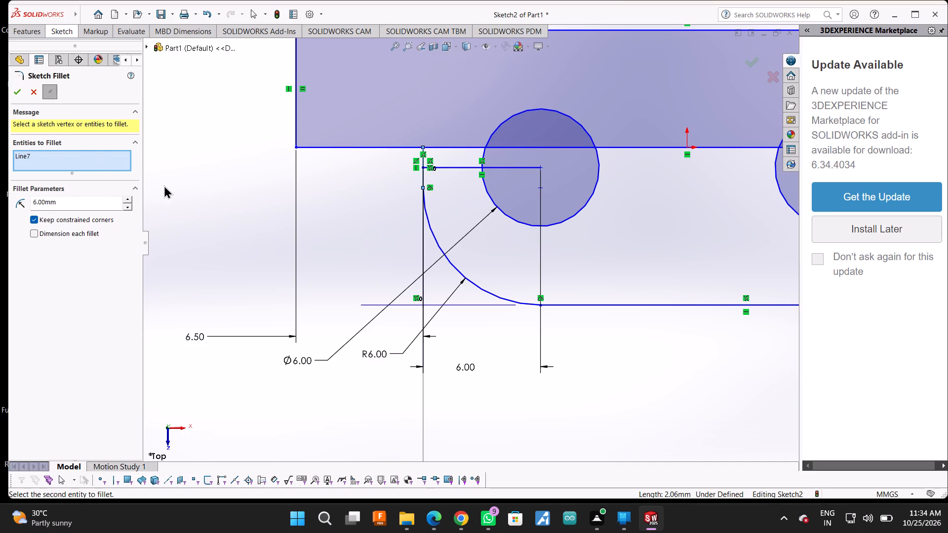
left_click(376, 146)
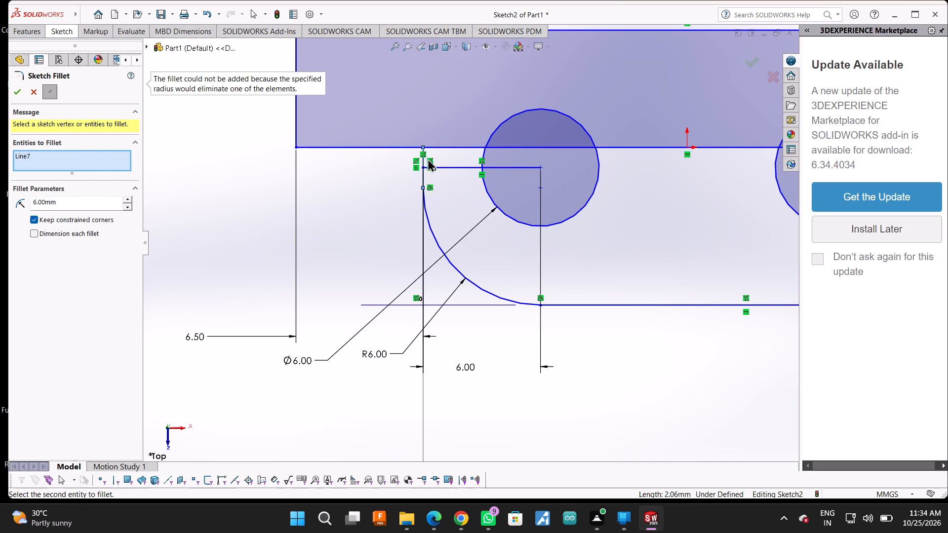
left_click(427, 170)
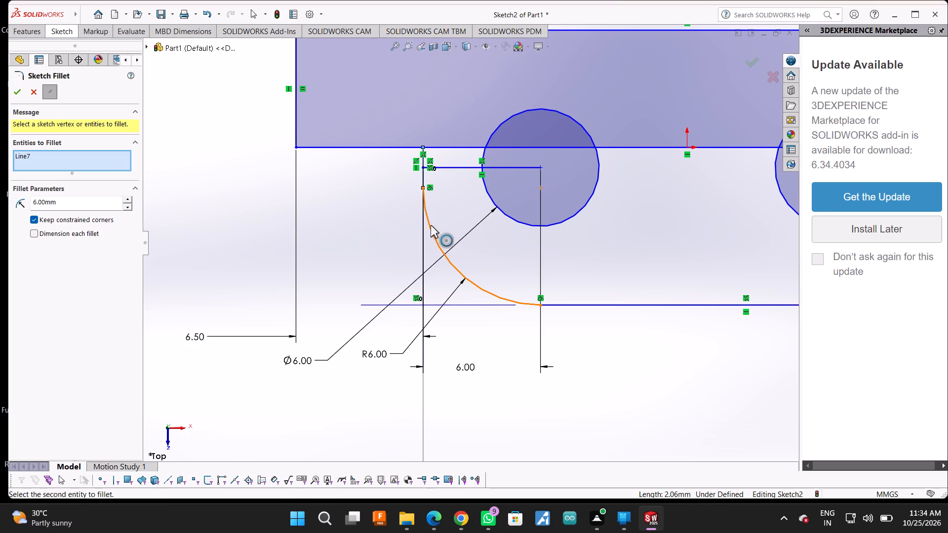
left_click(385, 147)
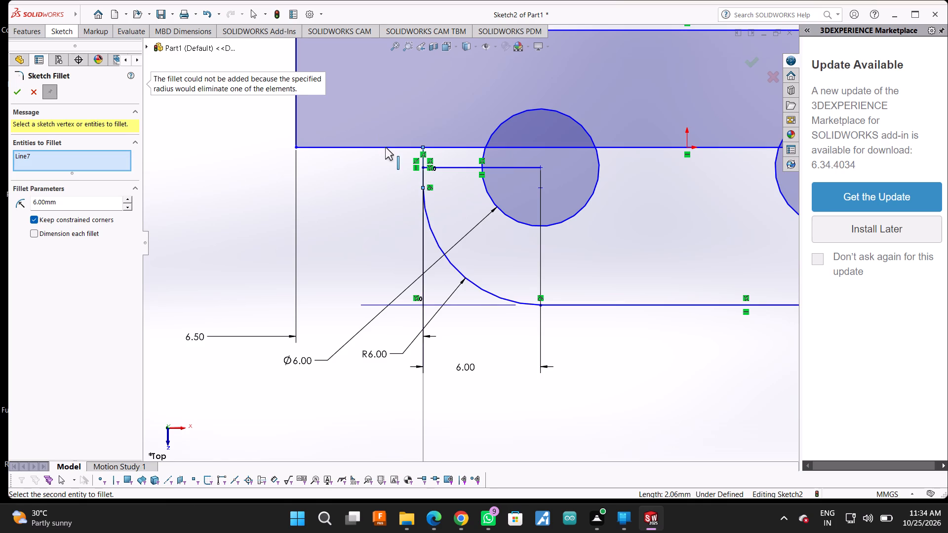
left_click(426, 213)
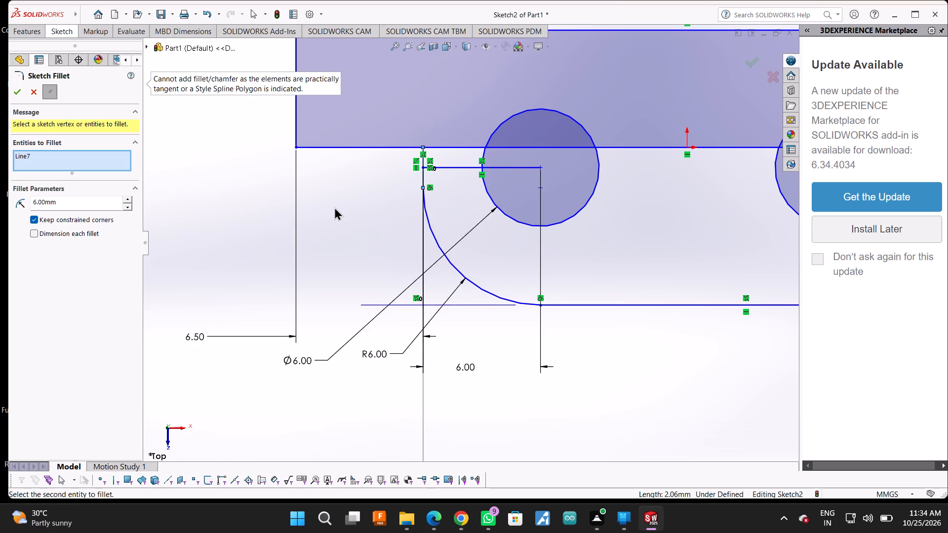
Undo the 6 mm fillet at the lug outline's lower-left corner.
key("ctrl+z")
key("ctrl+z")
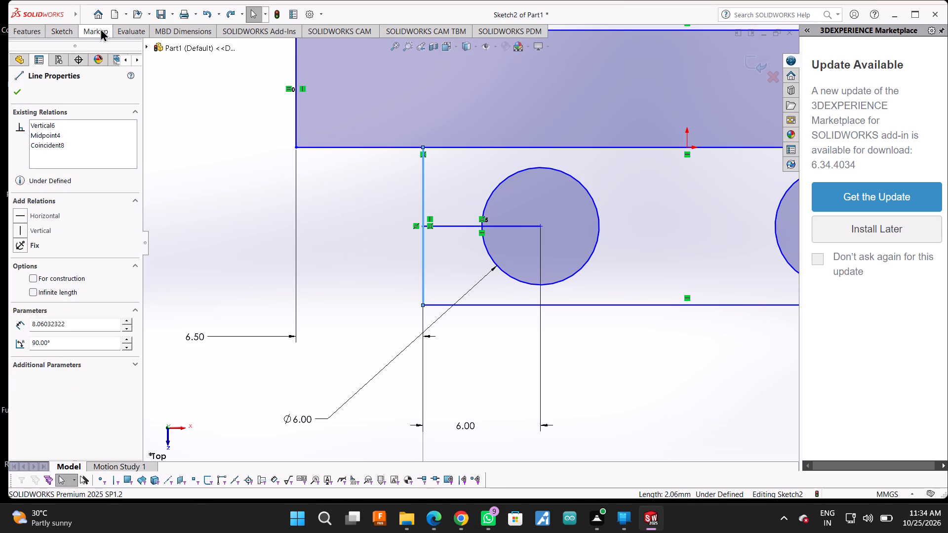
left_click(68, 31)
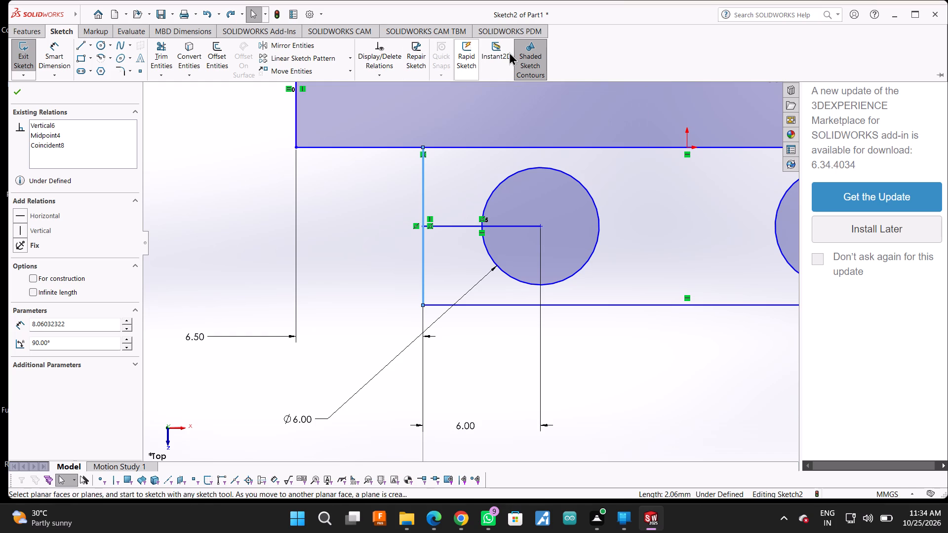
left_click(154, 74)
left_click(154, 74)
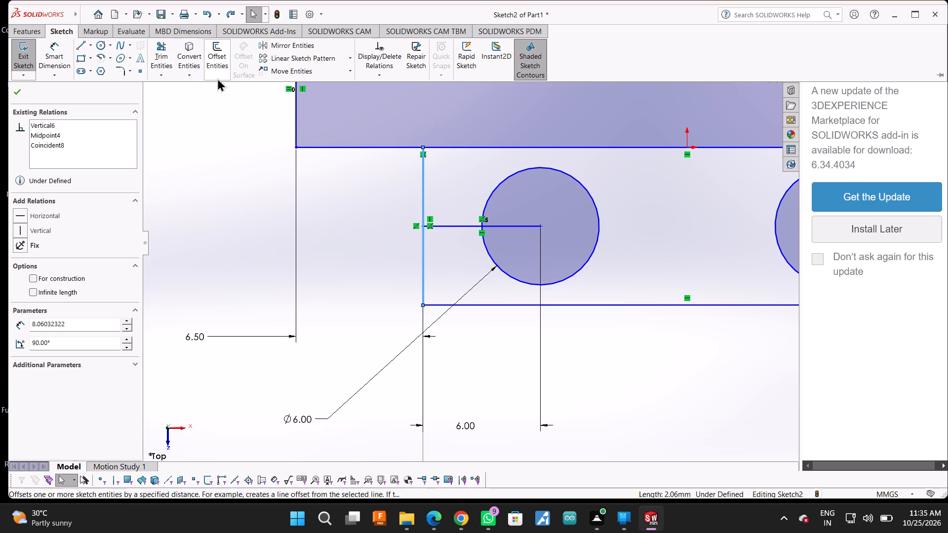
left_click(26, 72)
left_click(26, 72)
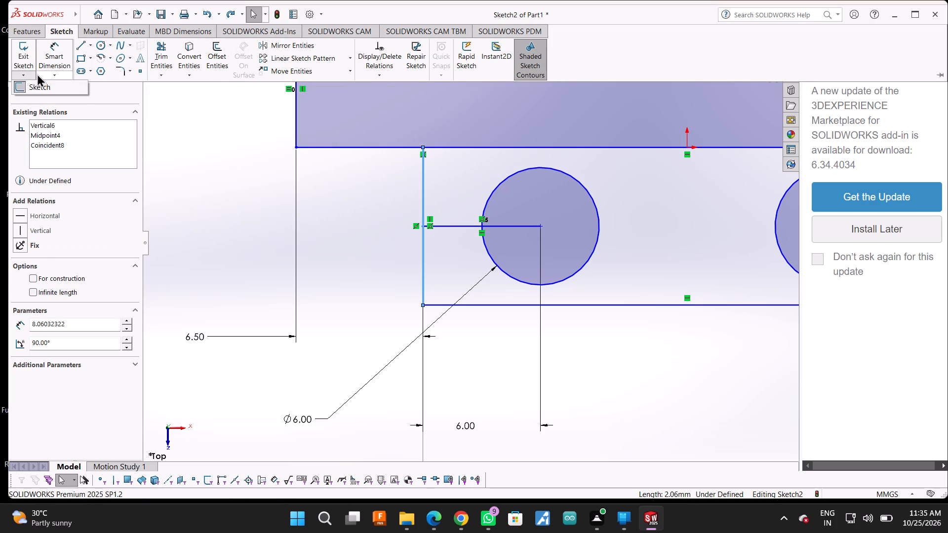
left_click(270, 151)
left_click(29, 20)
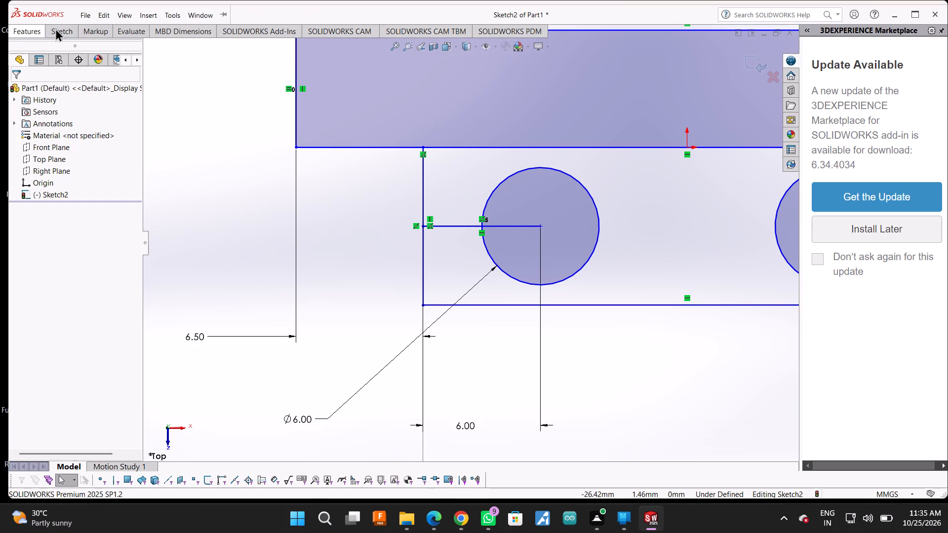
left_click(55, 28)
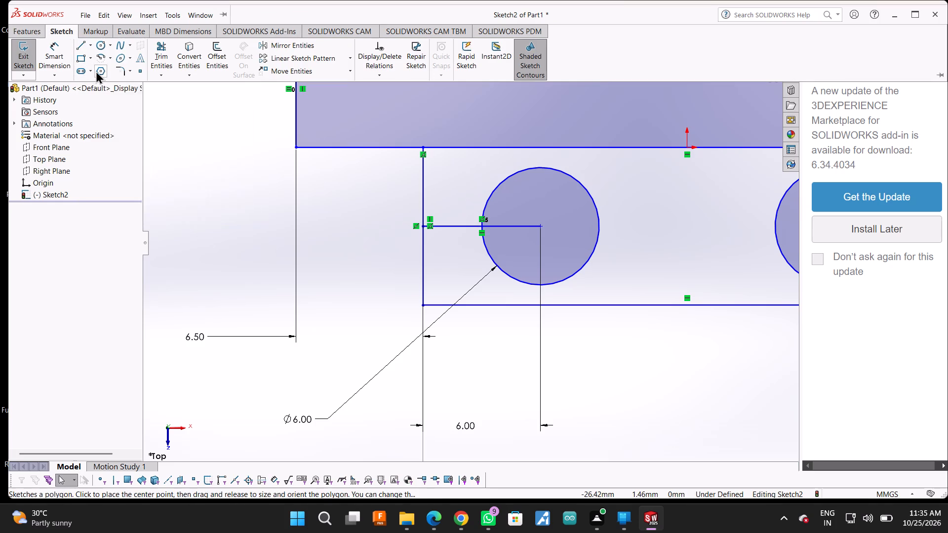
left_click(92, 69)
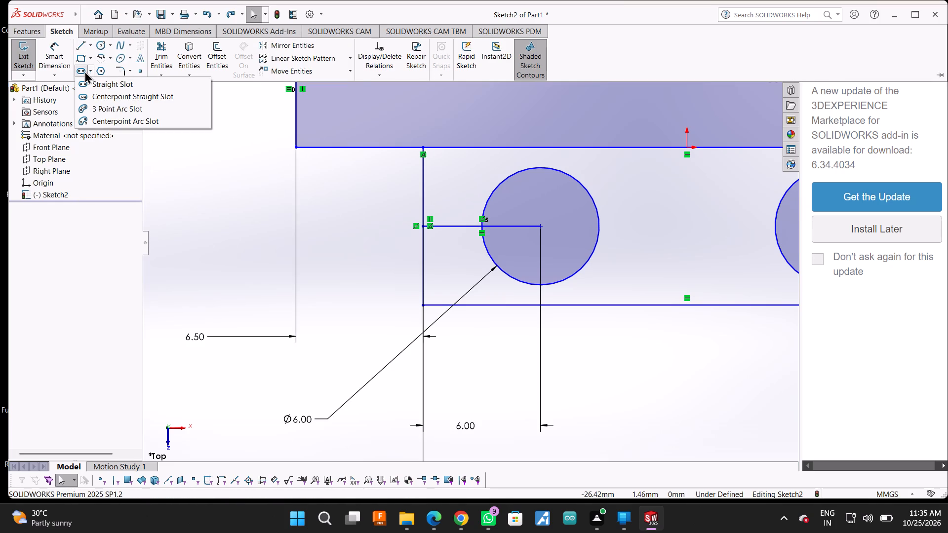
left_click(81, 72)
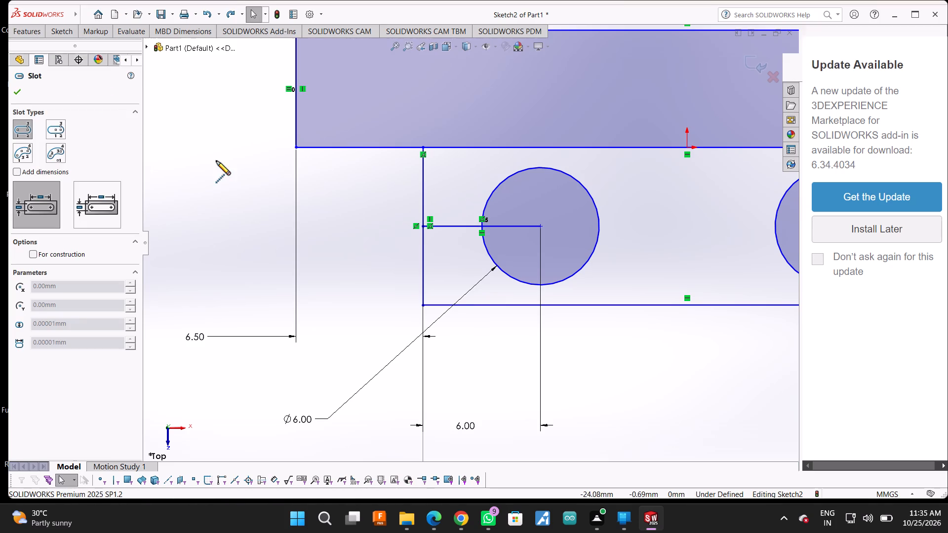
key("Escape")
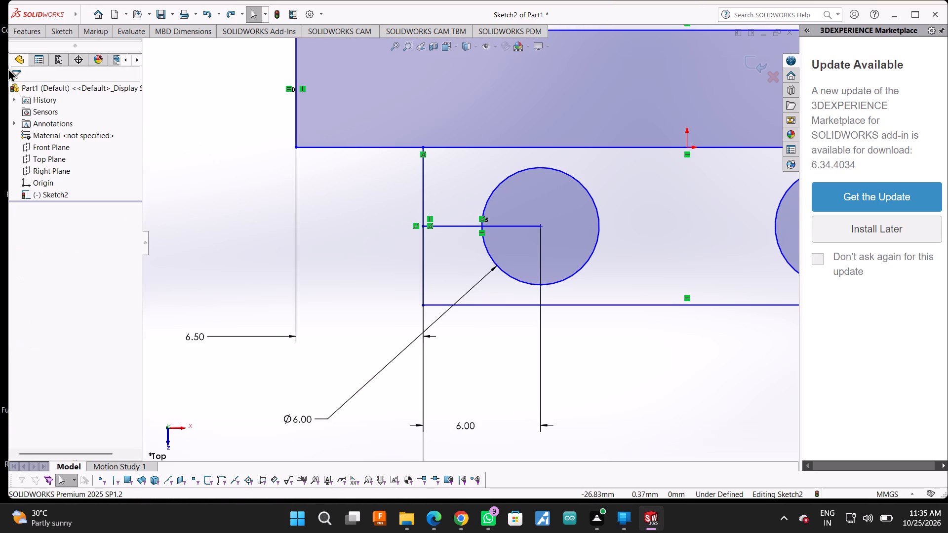
Power trim away both lug hole circles, the centre line inside the left hole, and the lug outline's left, right and bottom lines.
left_click(63, 36)
left_click(157, 42)
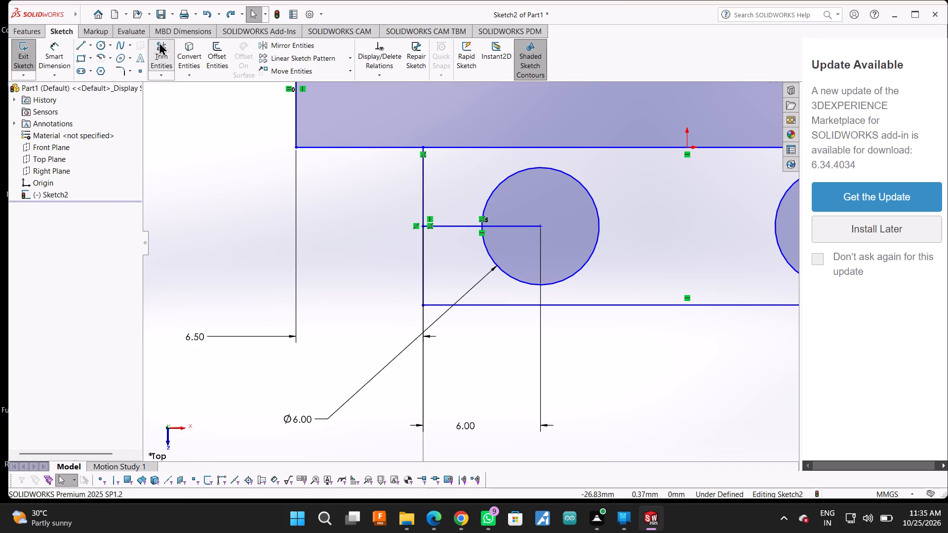
left_click_drag(396, 204, 863, 290)
scroll(318, 292, "up", 3)
left_click_drag(386, 232, 390, 232)
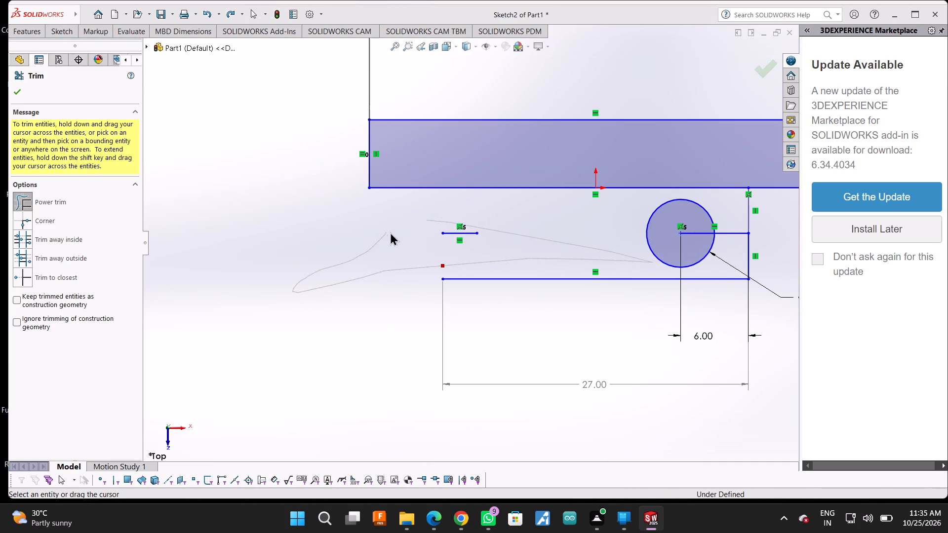
left_click_drag(390, 232, 698, 228)
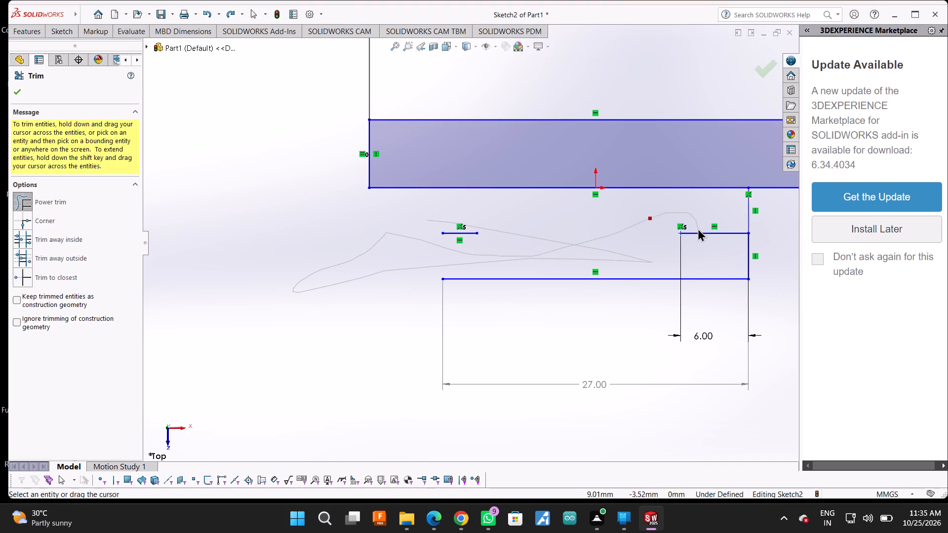
left_click_drag(698, 228, 764, 211)
left_click_drag(742, 251, 757, 261)
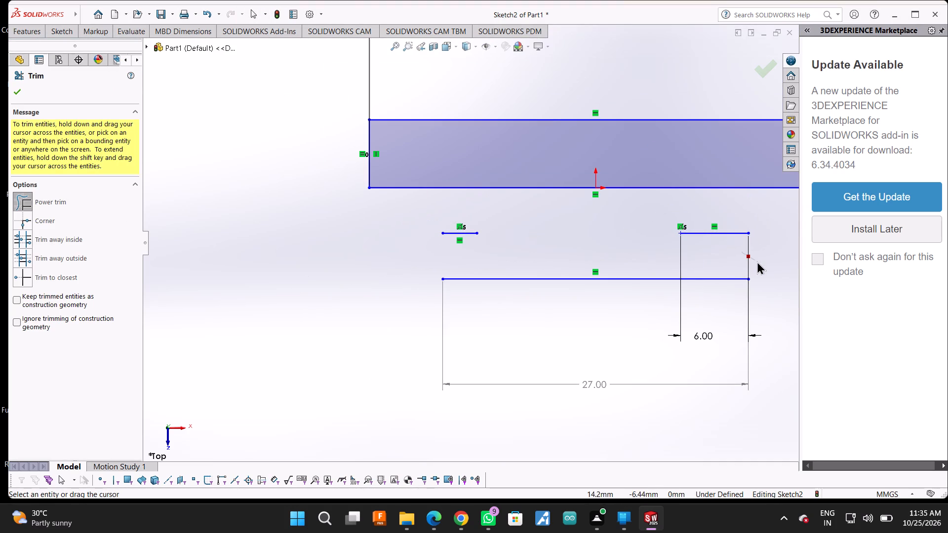
left_click_drag(757, 261, 648, 277)
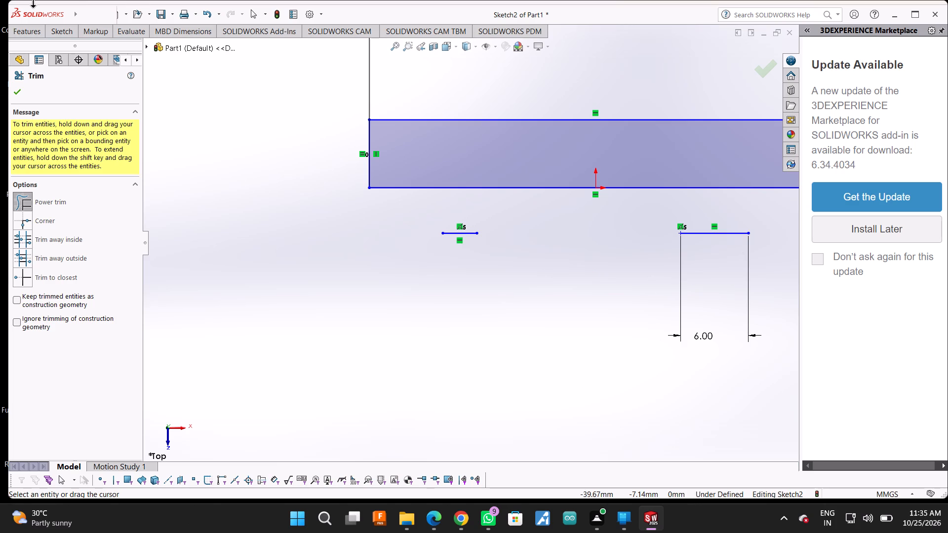
left_click(53, 26)
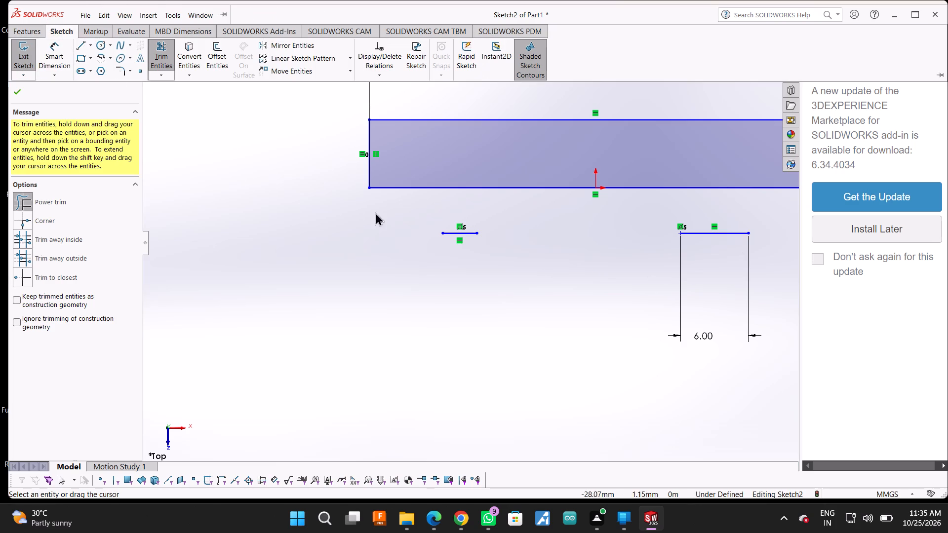
scroll(690, 269, "down", 2)
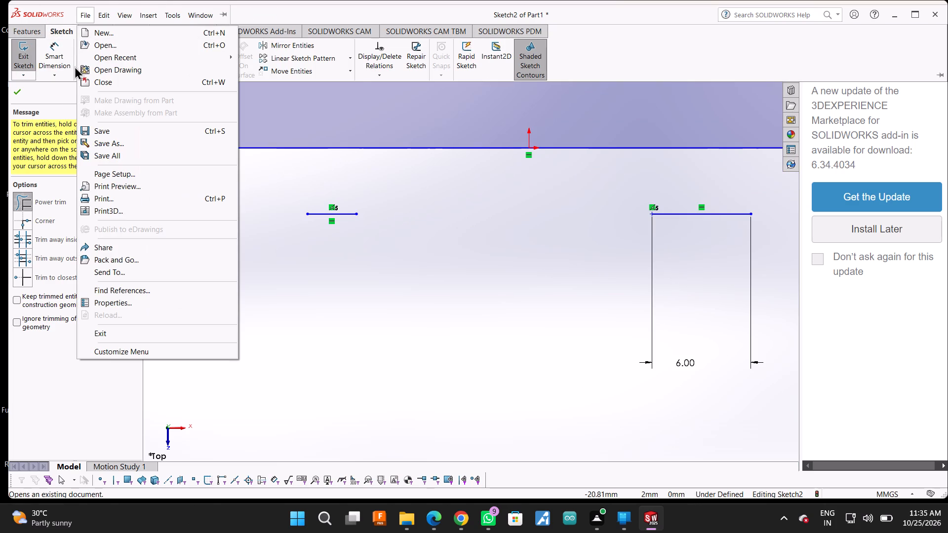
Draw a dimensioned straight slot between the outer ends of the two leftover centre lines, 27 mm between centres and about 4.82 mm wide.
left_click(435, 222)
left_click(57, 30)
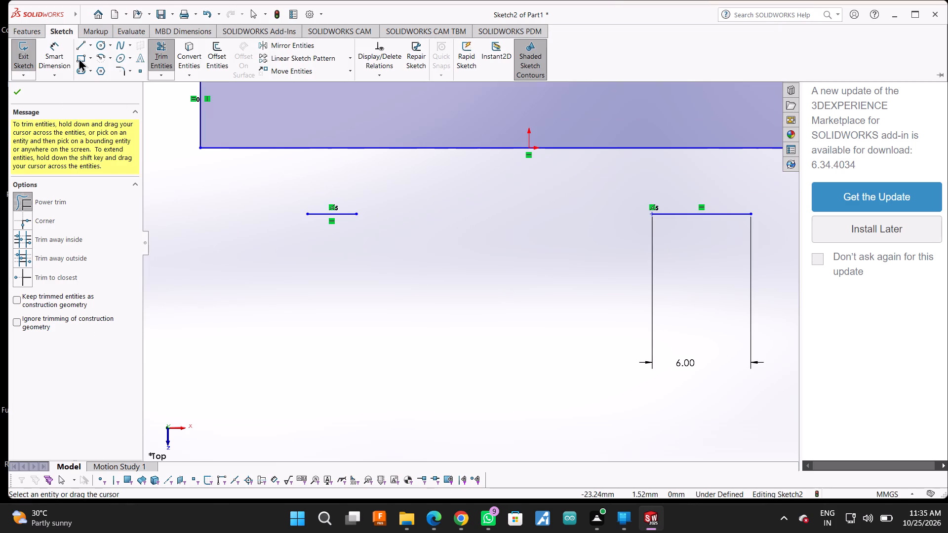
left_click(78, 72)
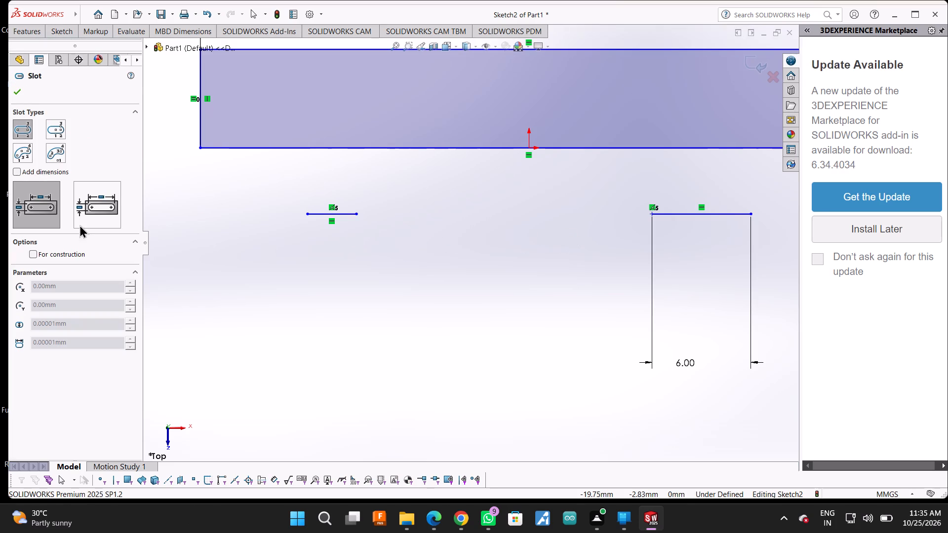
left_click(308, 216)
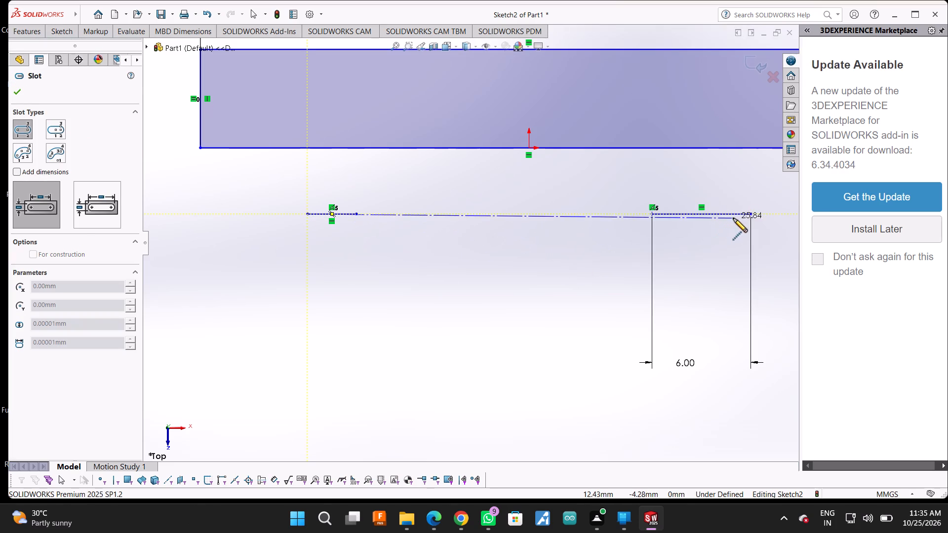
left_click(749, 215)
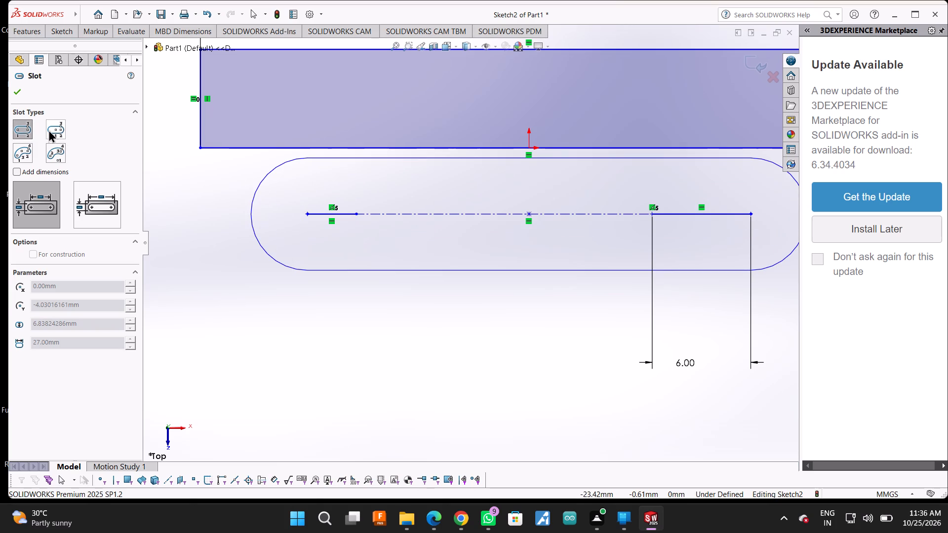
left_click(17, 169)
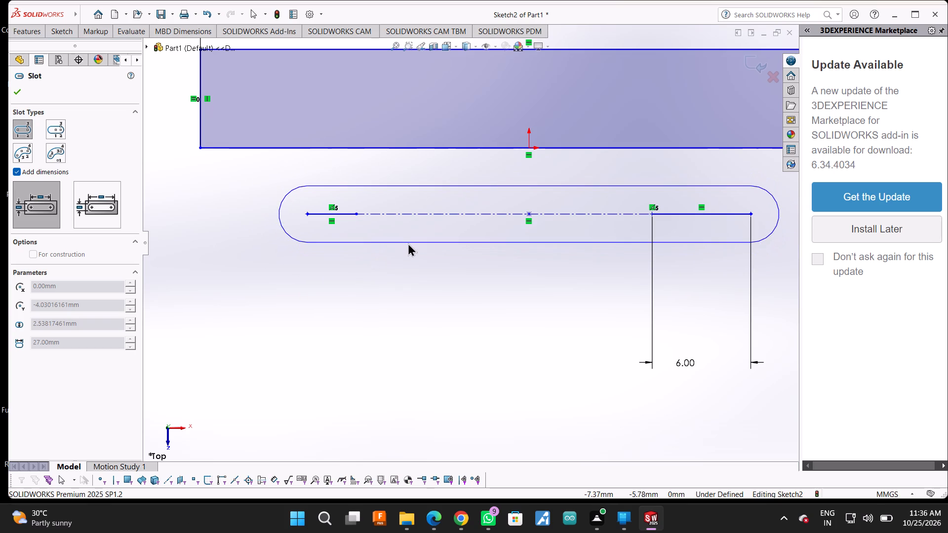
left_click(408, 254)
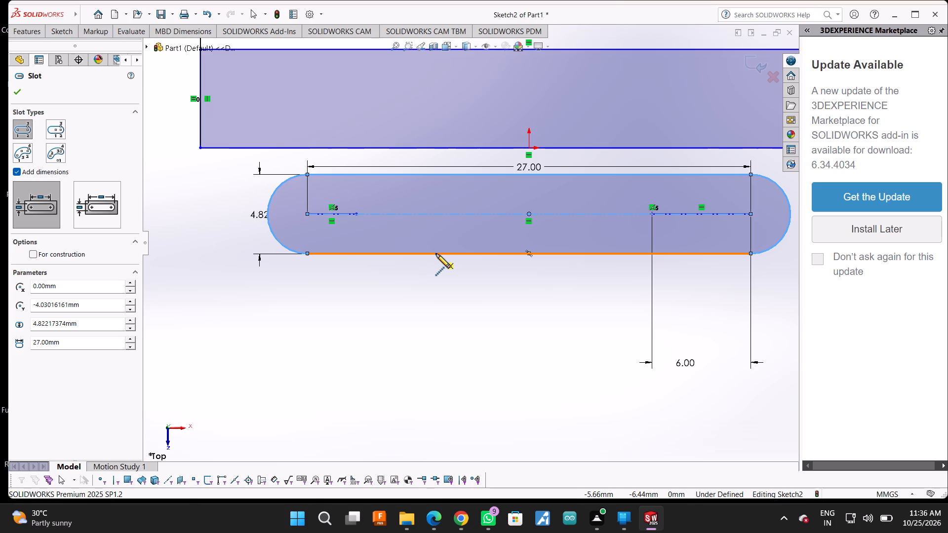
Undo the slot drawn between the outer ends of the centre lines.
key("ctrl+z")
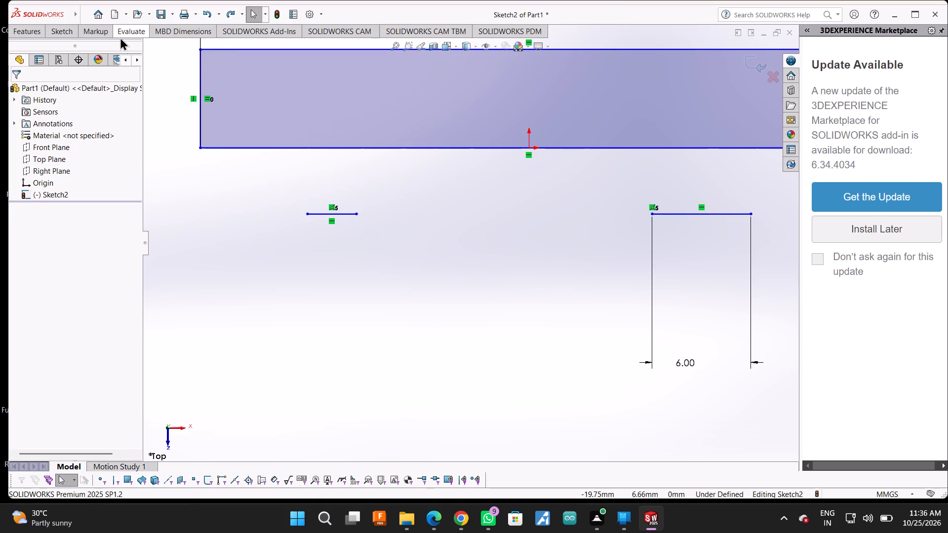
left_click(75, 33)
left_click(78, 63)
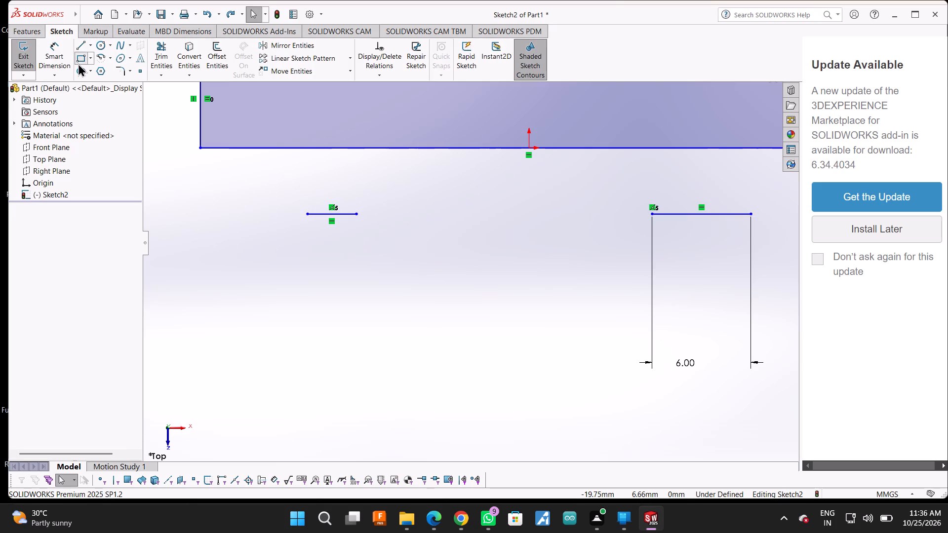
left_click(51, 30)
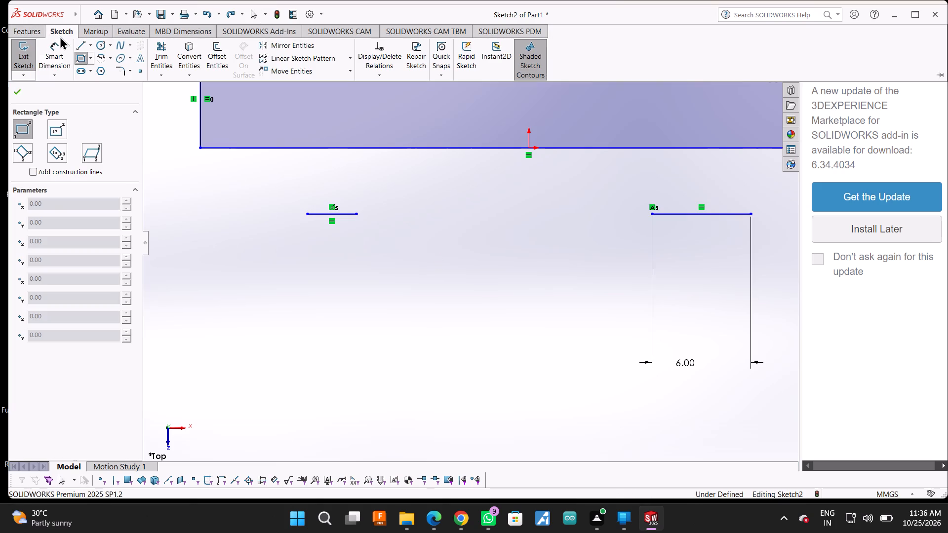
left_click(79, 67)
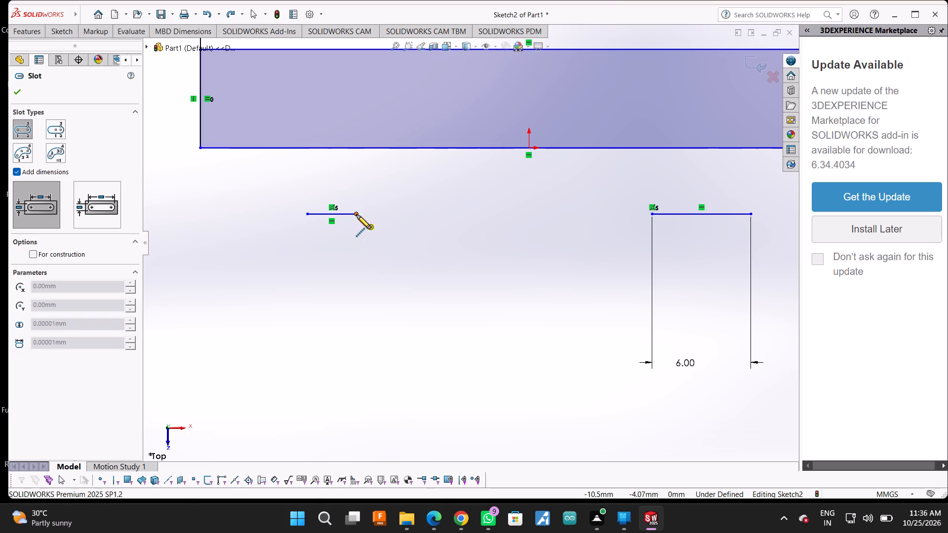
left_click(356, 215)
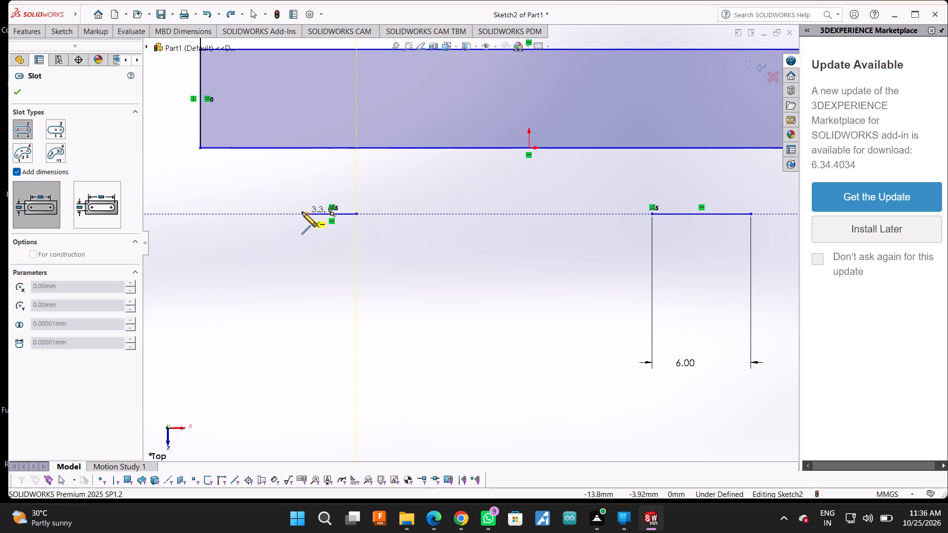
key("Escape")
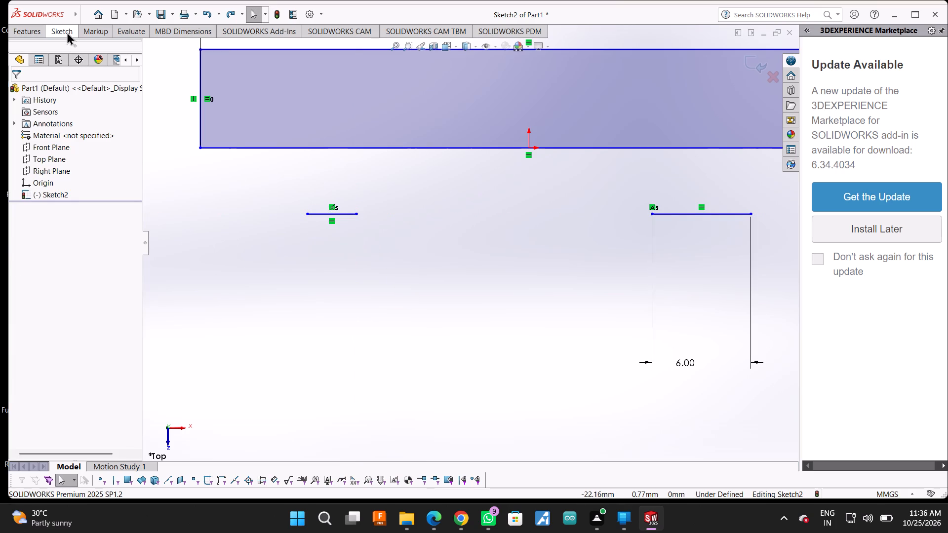
Undo the earlier trims to restore the lug outline, both hole circles and the full left centre line.
key("ctrl+z")
key("ctrl+z")
key("ctrl+z")
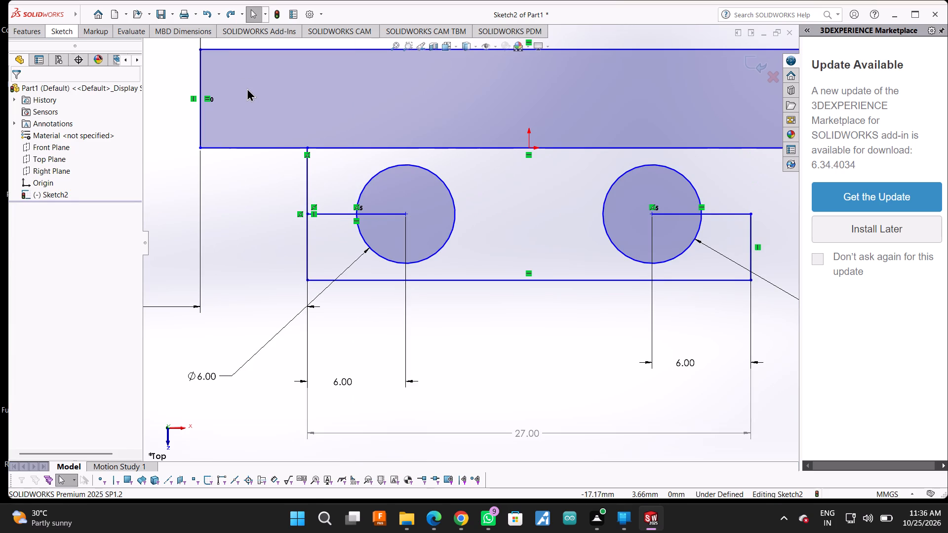
Power trim away both lug hole circles and the outline's left, right and bottom lines, keeping both 6 mm centre lines.
left_click(57, 30)
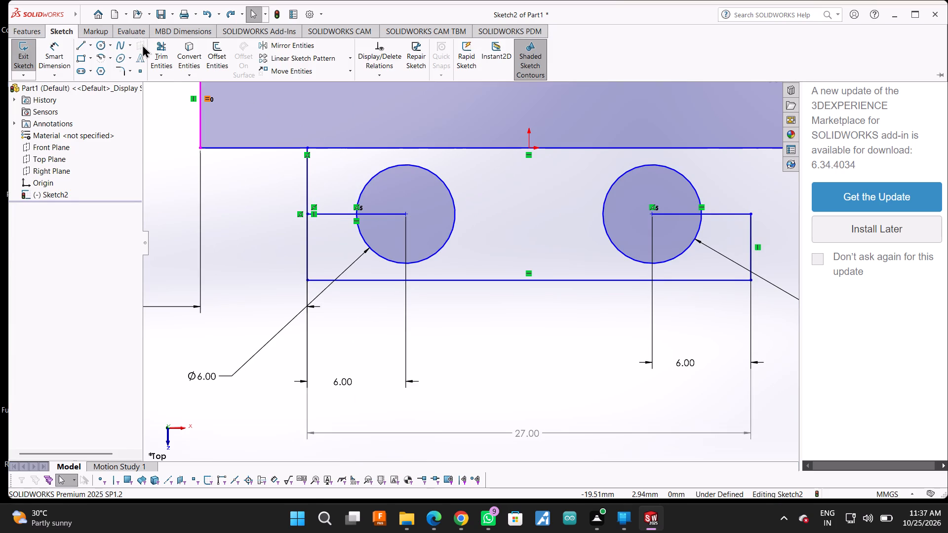
left_click(170, 46)
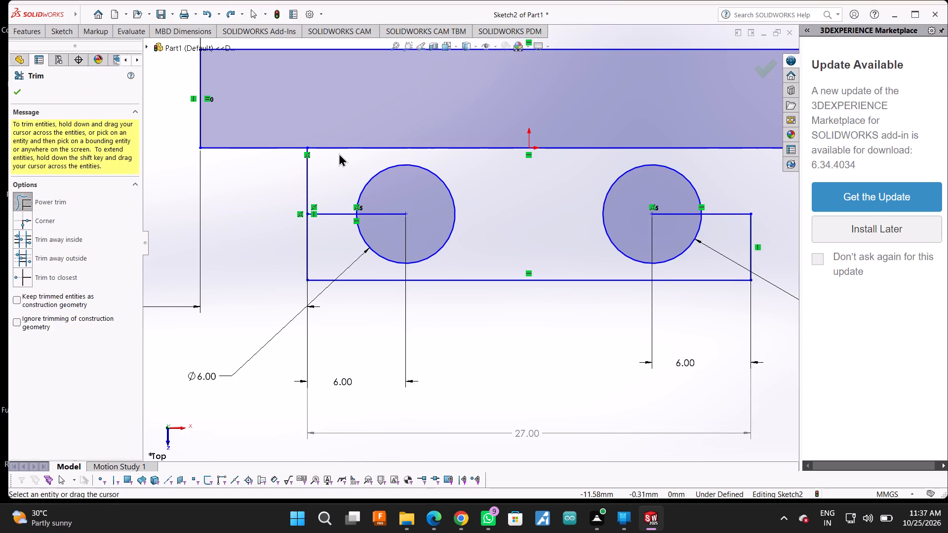
left_click_drag(342, 156, 404, 193)
left_click_drag(714, 171, 636, 211)
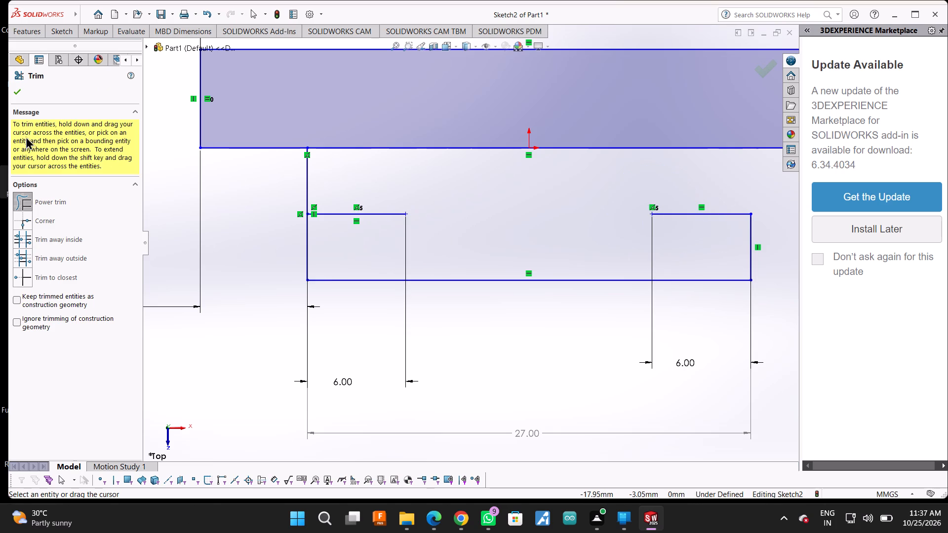
left_click_drag(279, 167, 320, 170)
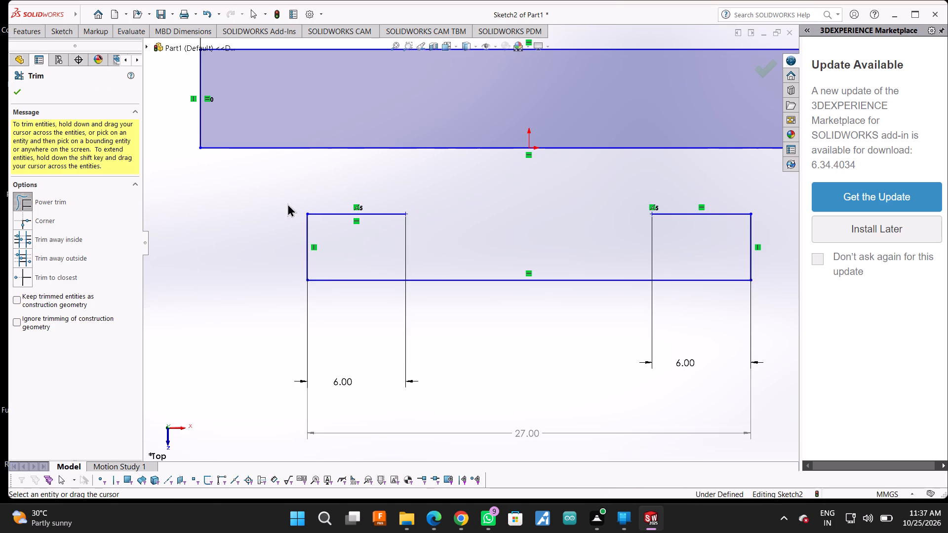
left_click_drag(276, 225, 322, 239)
left_click_drag(765, 245, 739, 252)
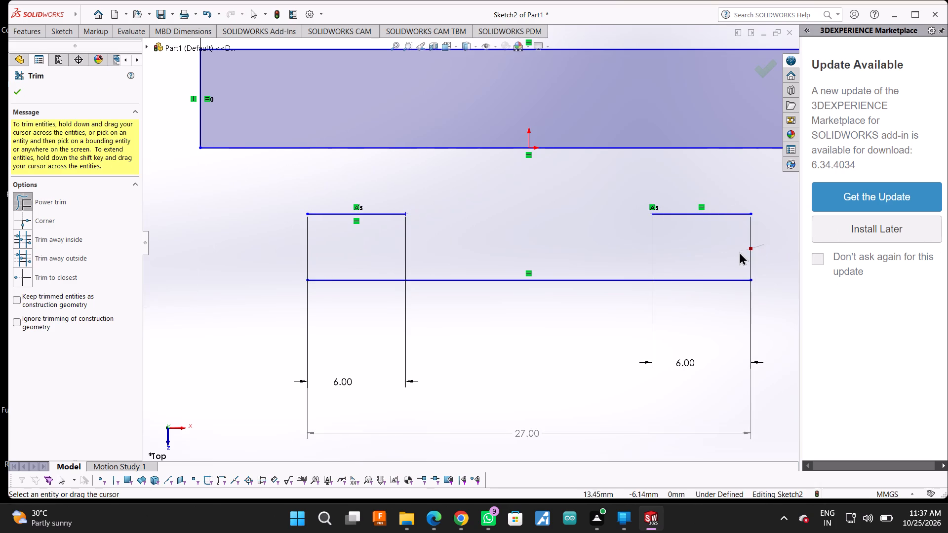
left_click_drag(739, 252, 642, 293)
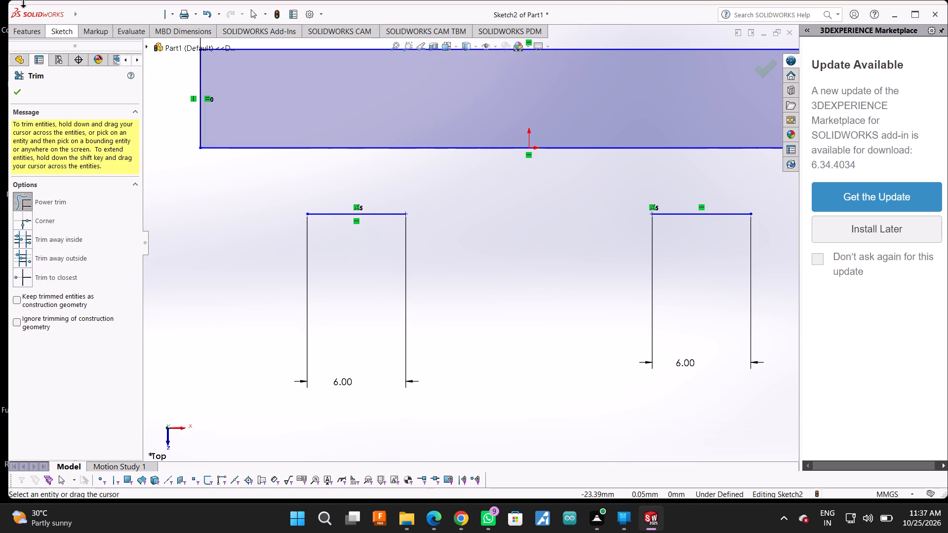
Draw a dimensioned straight slot between the inner ends of the two centre lines, 15 mm between centres and about 4.46 mm wide.
left_click(61, 28)
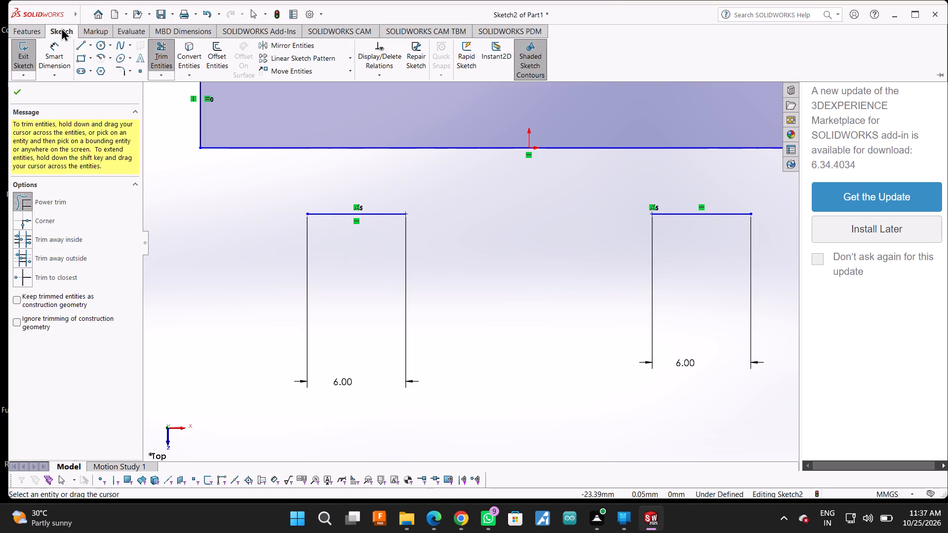
left_click(78, 71)
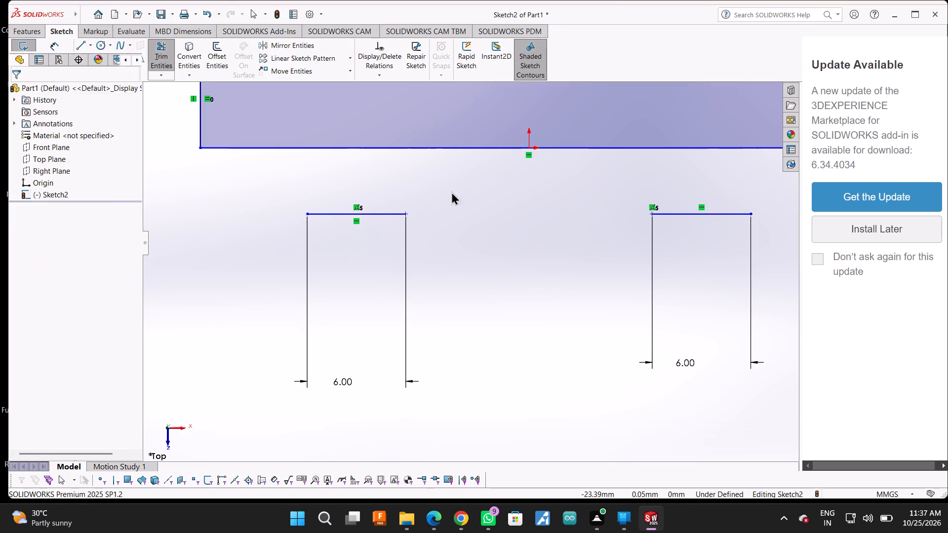
left_click(405, 214)
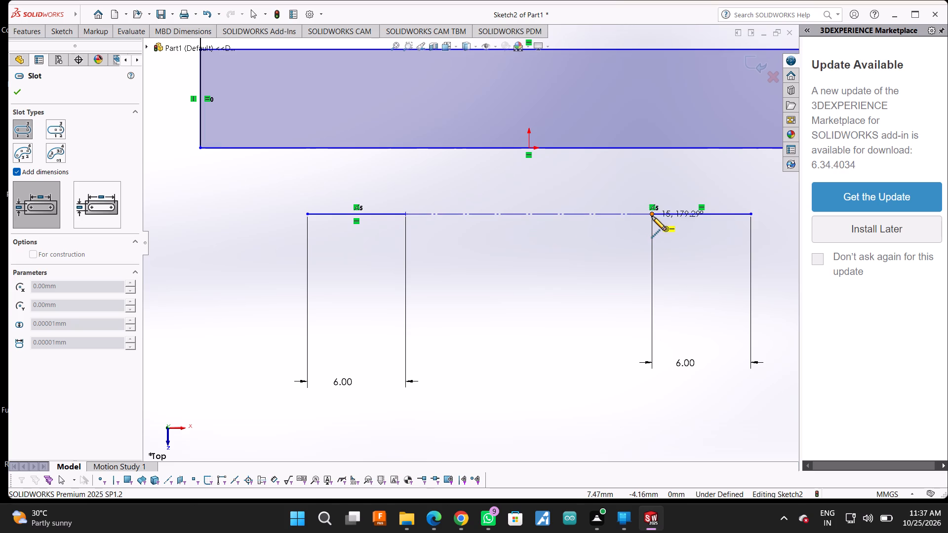
left_click(652, 216)
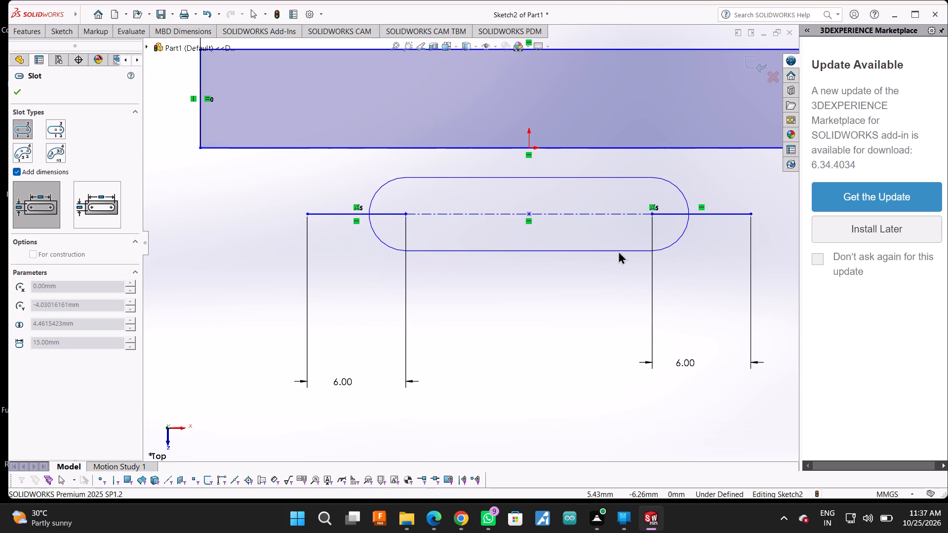
left_click(618, 251)
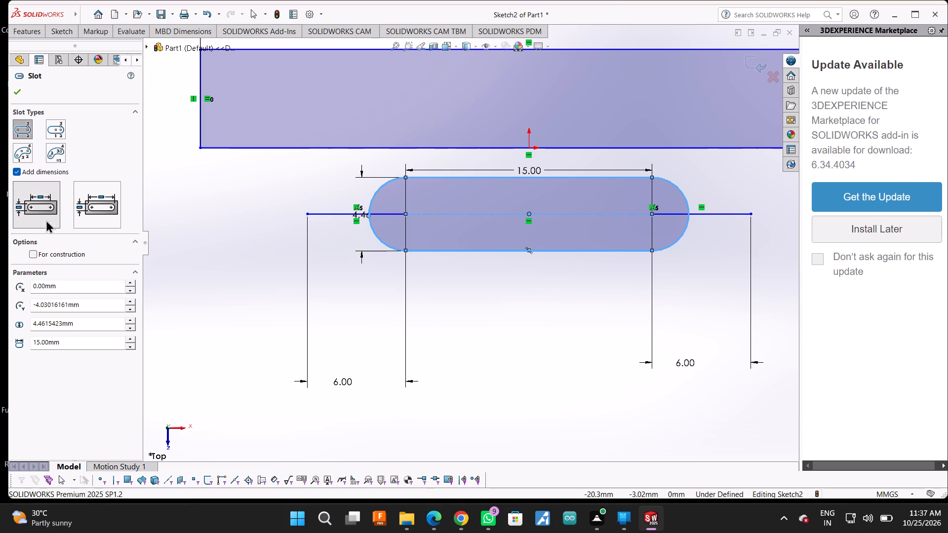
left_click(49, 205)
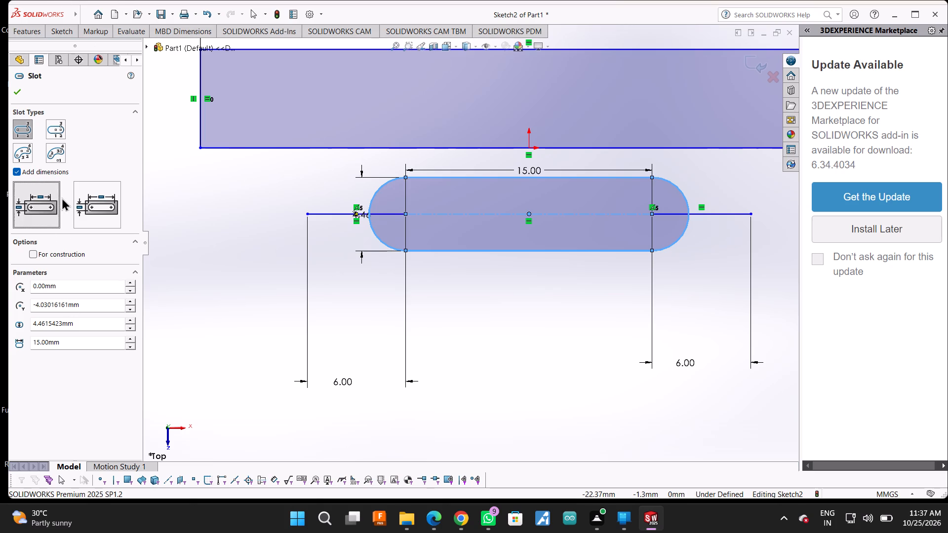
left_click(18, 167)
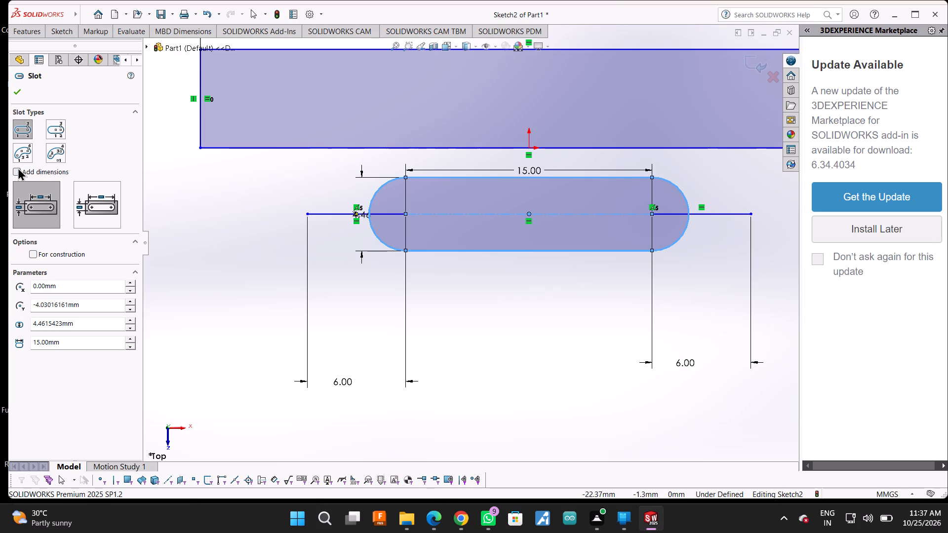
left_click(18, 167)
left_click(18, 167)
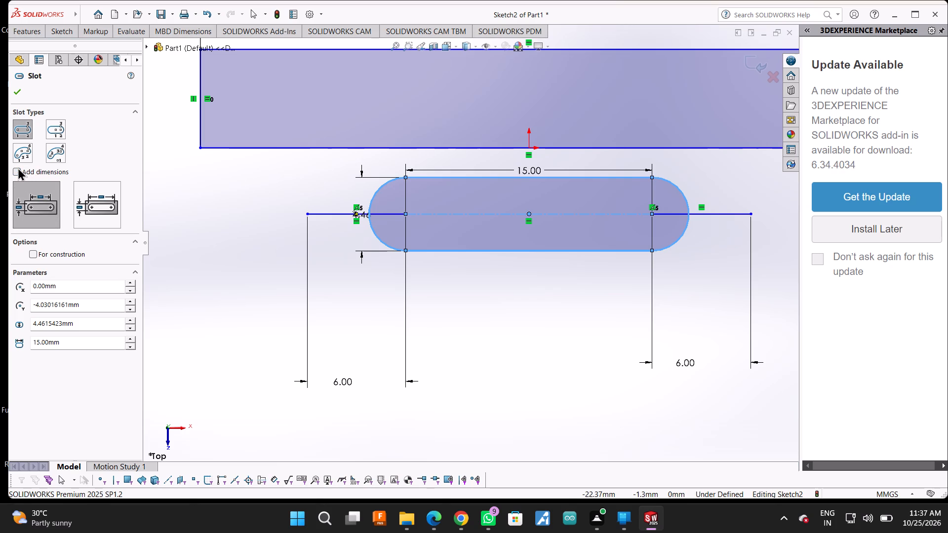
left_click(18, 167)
Add a driven radius dimension to the slot's left end arc.
left_click(60, 30)
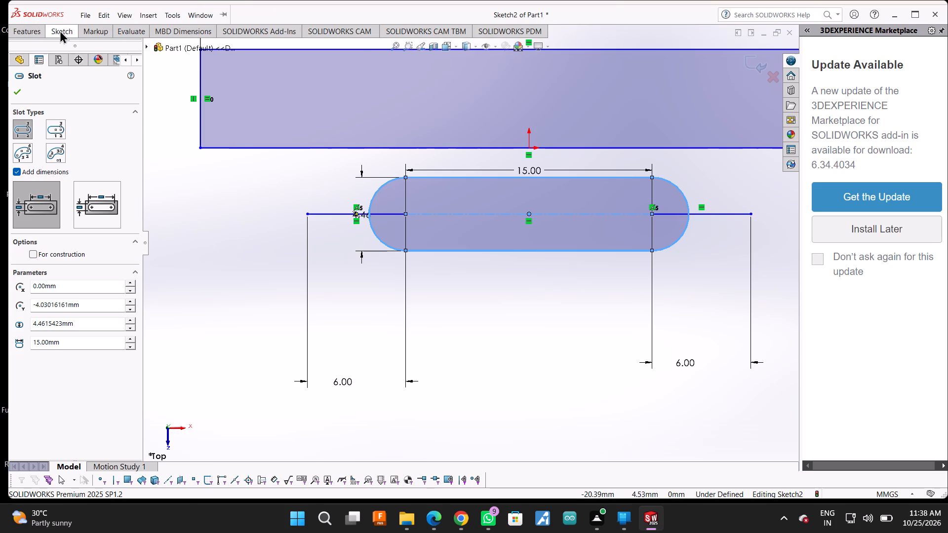
left_click(55, 44)
left_click(380, 190)
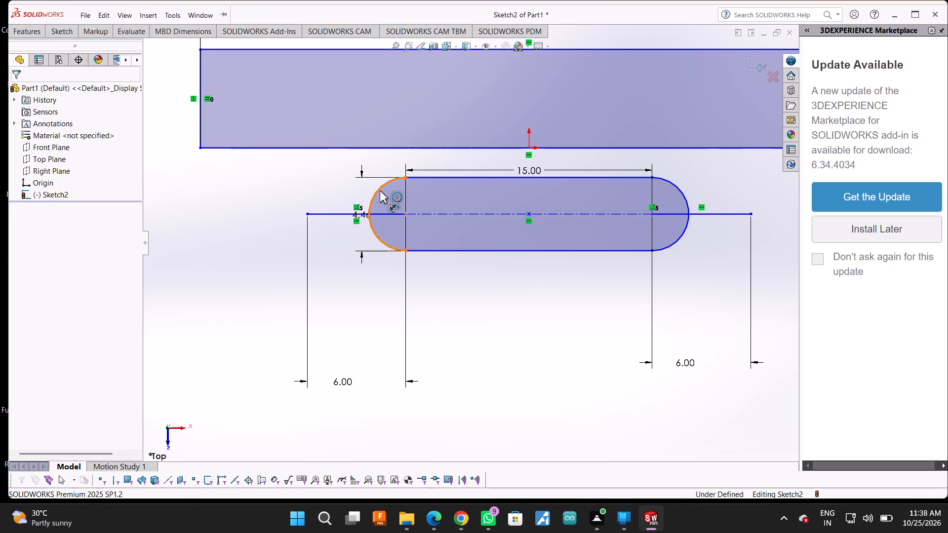
left_click(302, 179)
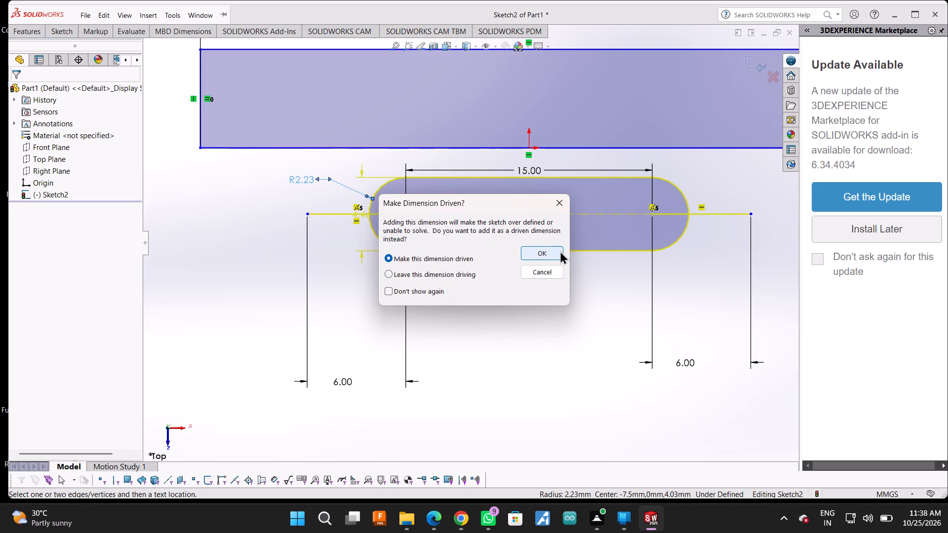
left_click(536, 248)
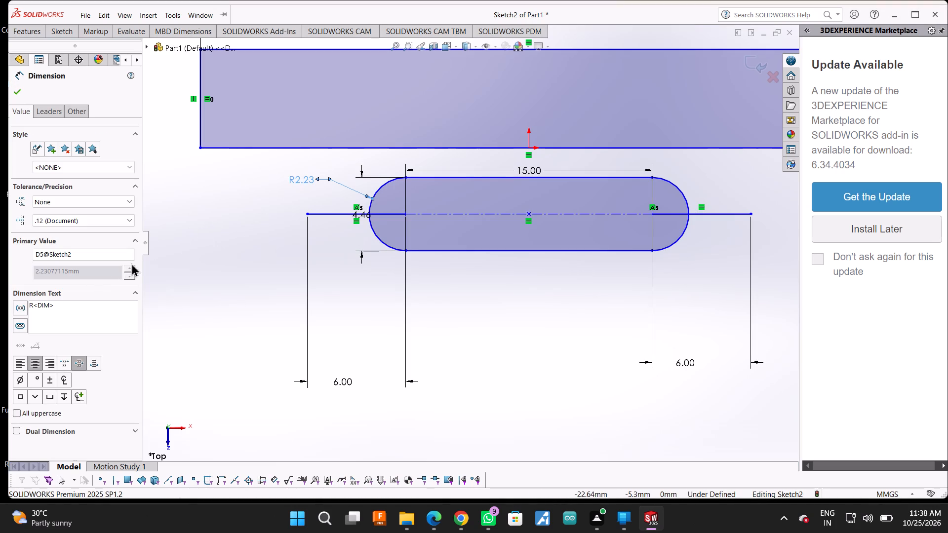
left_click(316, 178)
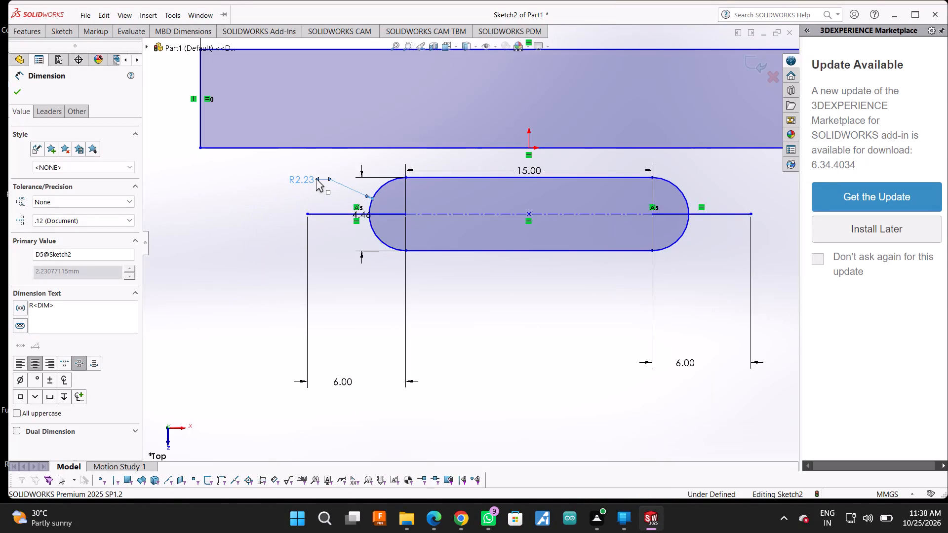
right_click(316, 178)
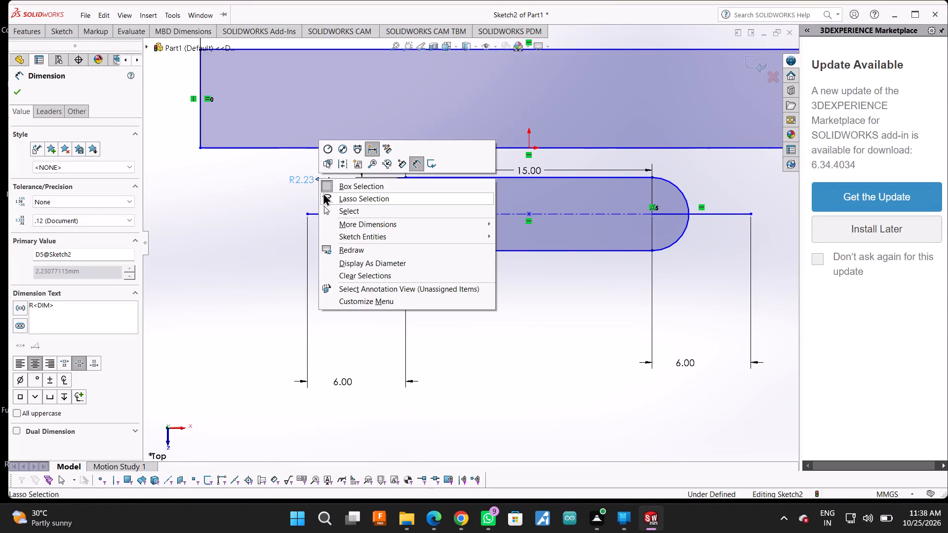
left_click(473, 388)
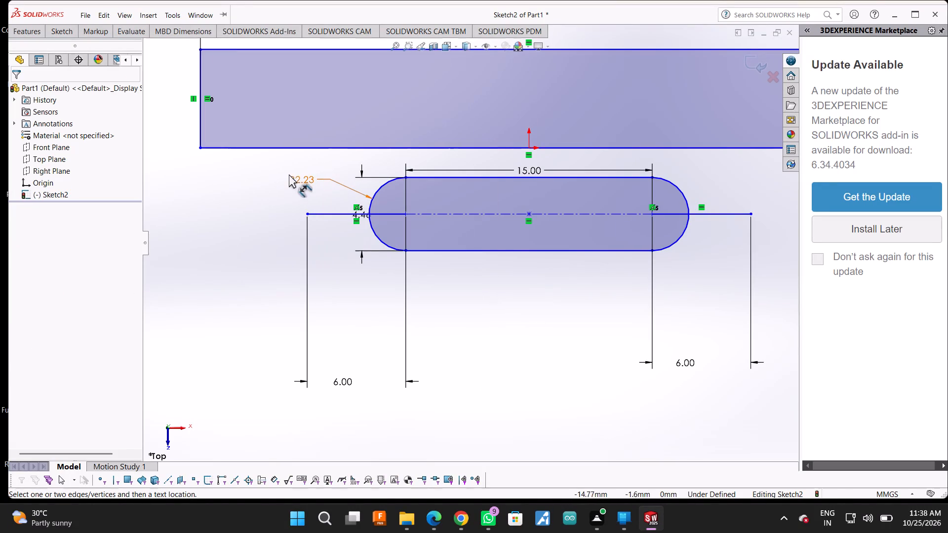
Undo the driven radius dimension on the slot's left end arc.
left_click(300, 178)
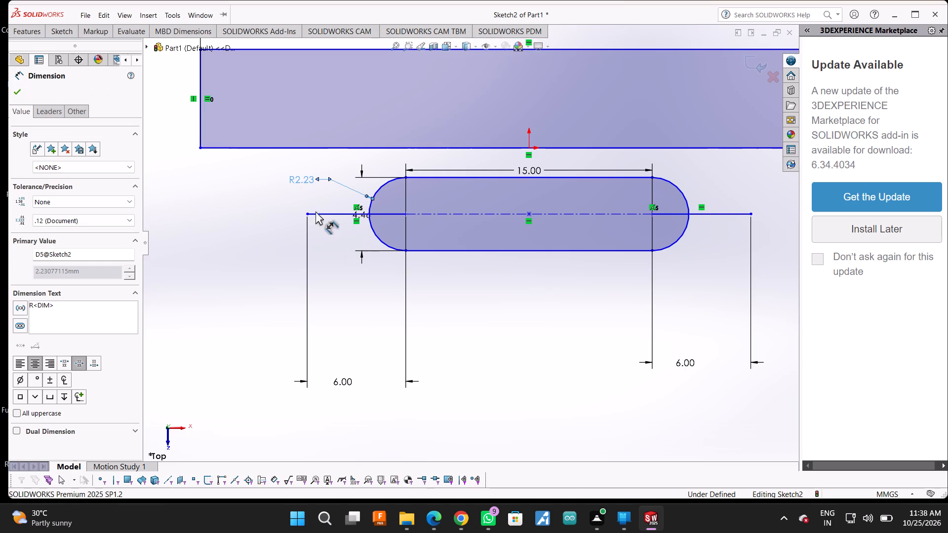
key("ctrl+z")
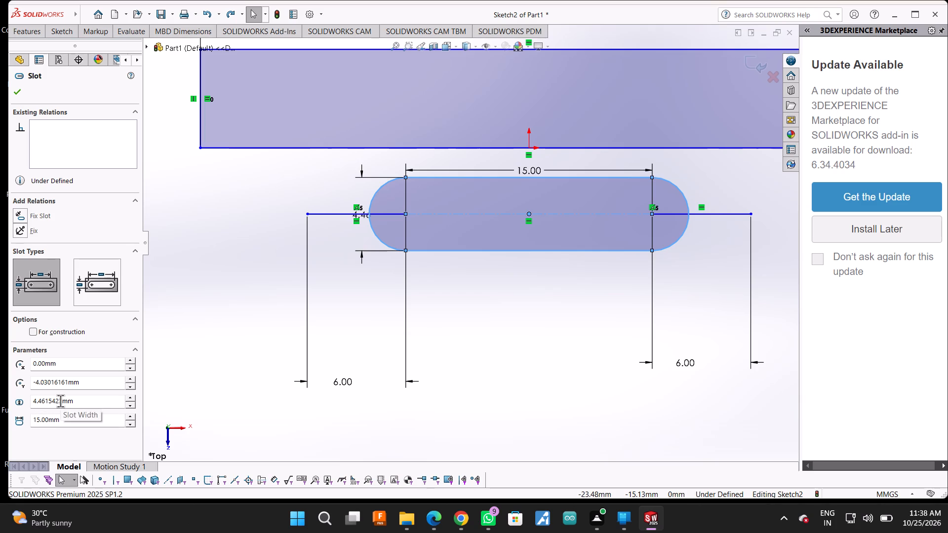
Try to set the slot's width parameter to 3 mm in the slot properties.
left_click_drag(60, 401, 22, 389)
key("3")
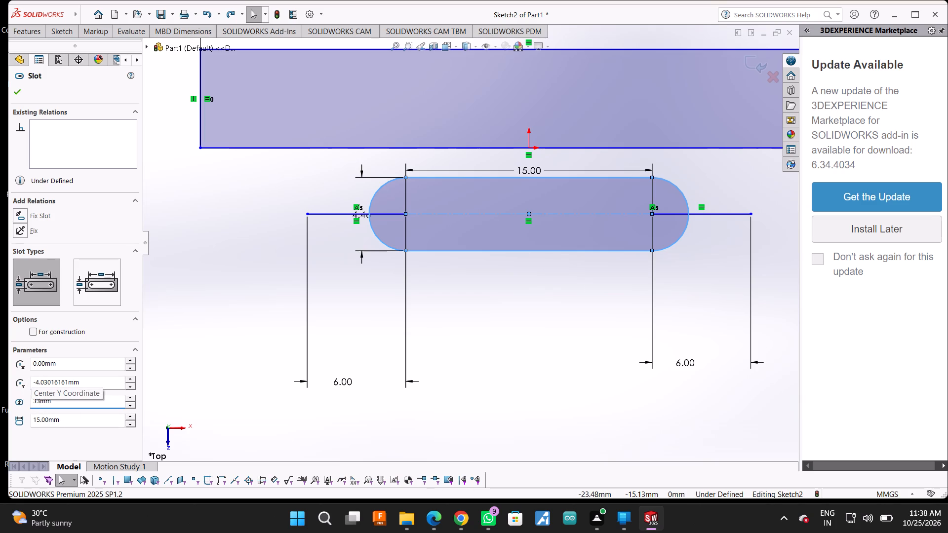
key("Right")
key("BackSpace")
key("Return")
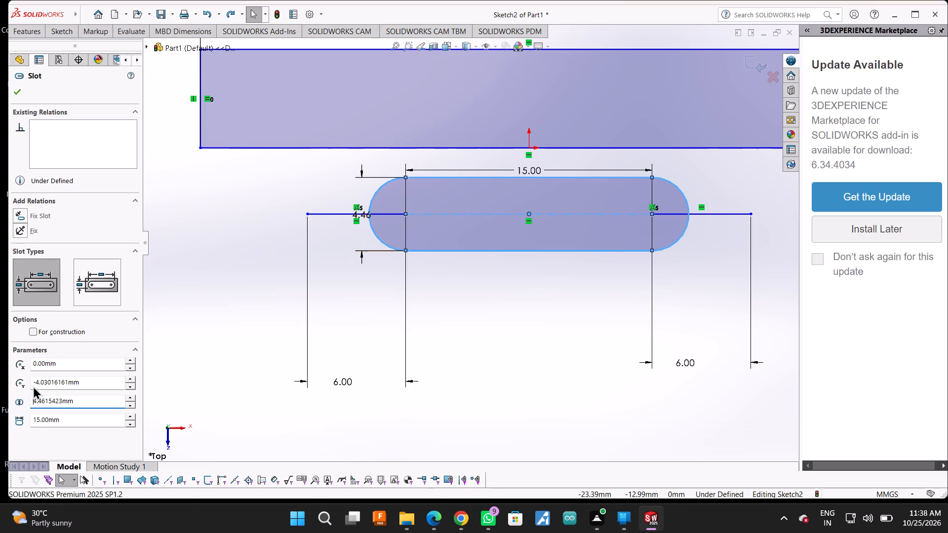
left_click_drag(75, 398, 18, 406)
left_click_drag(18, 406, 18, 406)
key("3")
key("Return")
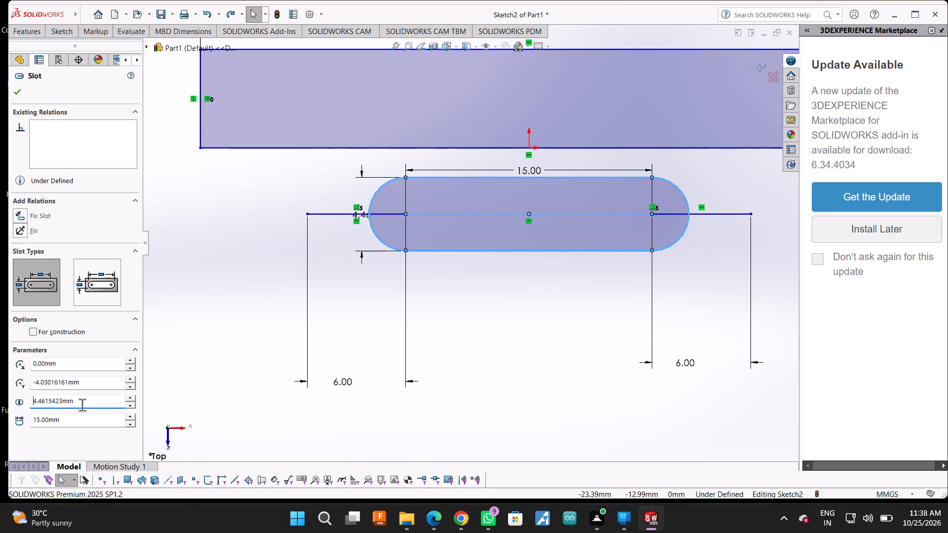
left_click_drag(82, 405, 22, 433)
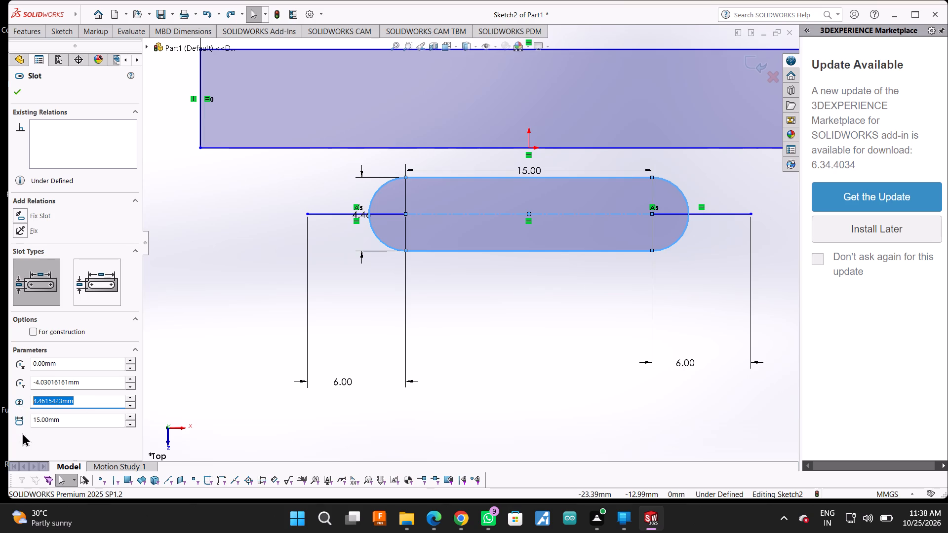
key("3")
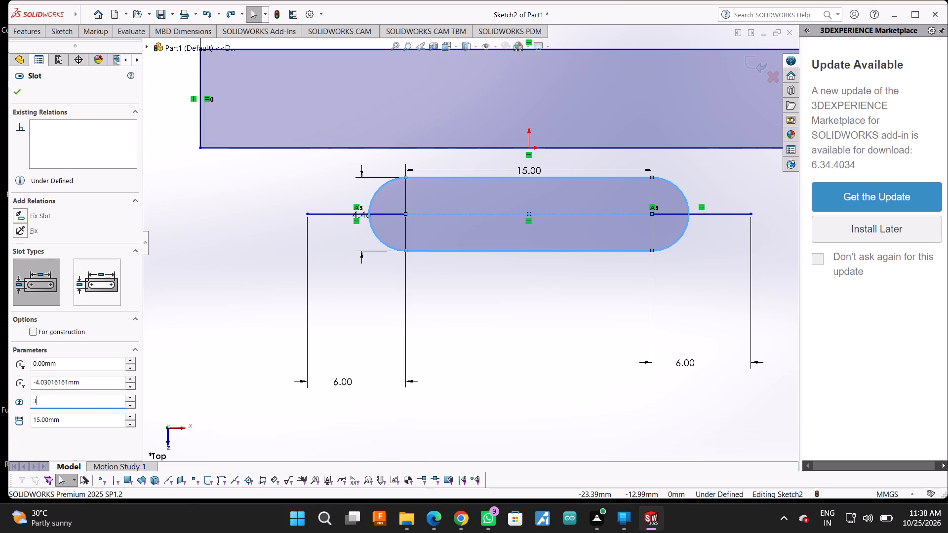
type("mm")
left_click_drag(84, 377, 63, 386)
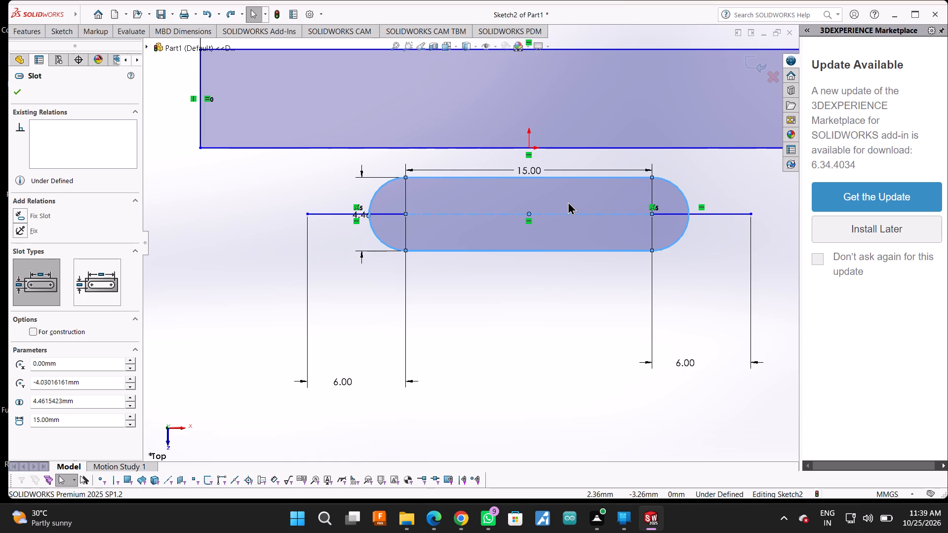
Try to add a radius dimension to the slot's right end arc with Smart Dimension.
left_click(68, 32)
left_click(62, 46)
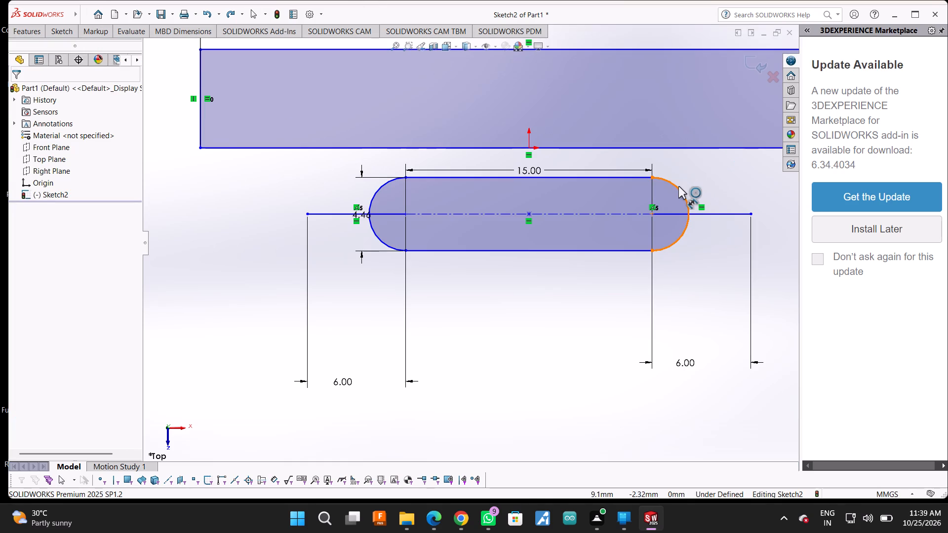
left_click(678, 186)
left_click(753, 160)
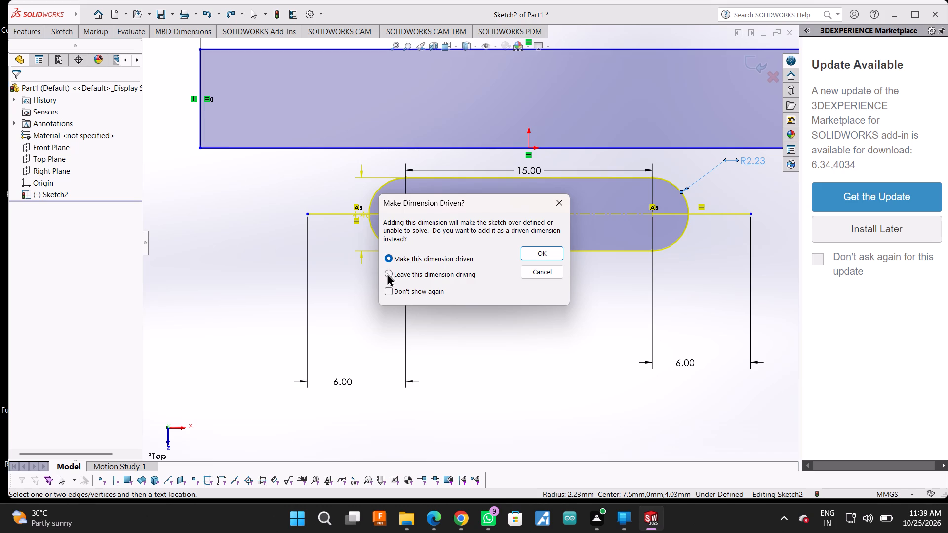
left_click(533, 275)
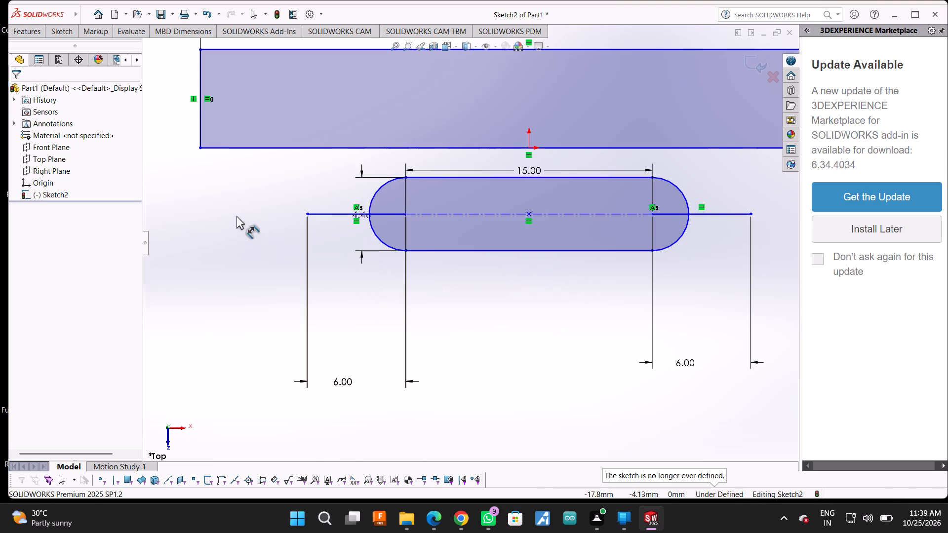
Undo the straight slot, leaving only the two 6 mm centre lines below the base rectangle.
key("ctrl+z")
key("ctrl+z")
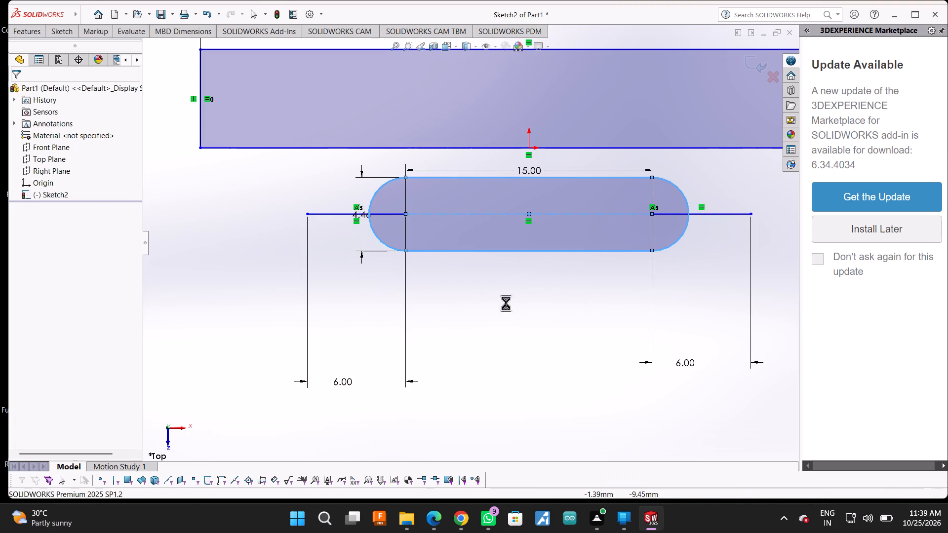
Draw a dimensioned straight slot between the inner ends of the two centre lines, 15 mm between centres and about 6.08 mm wide.
left_click(77, 32)
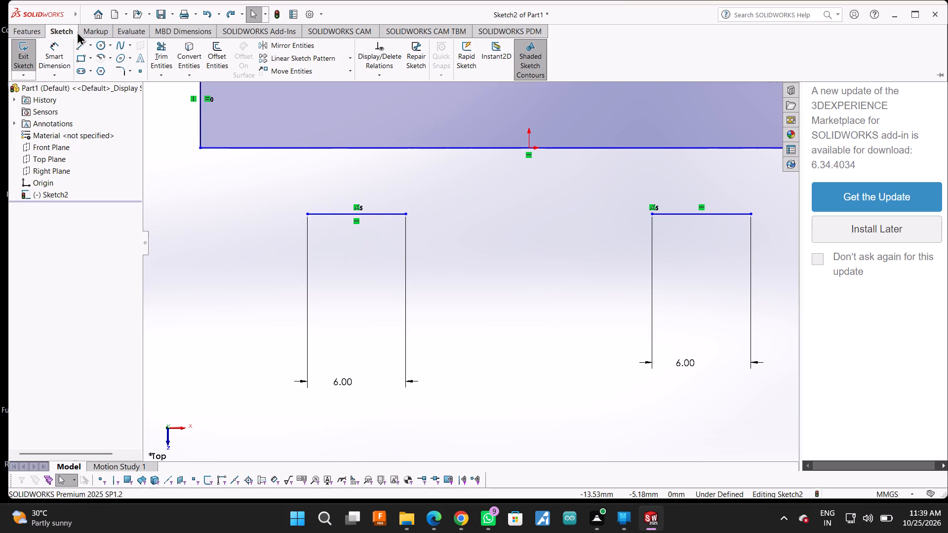
left_click(78, 71)
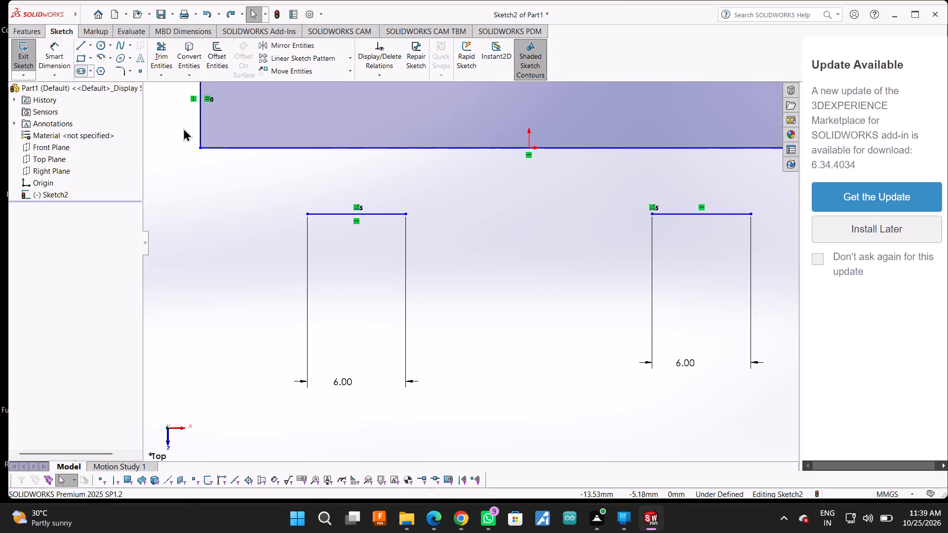
left_click(406, 215)
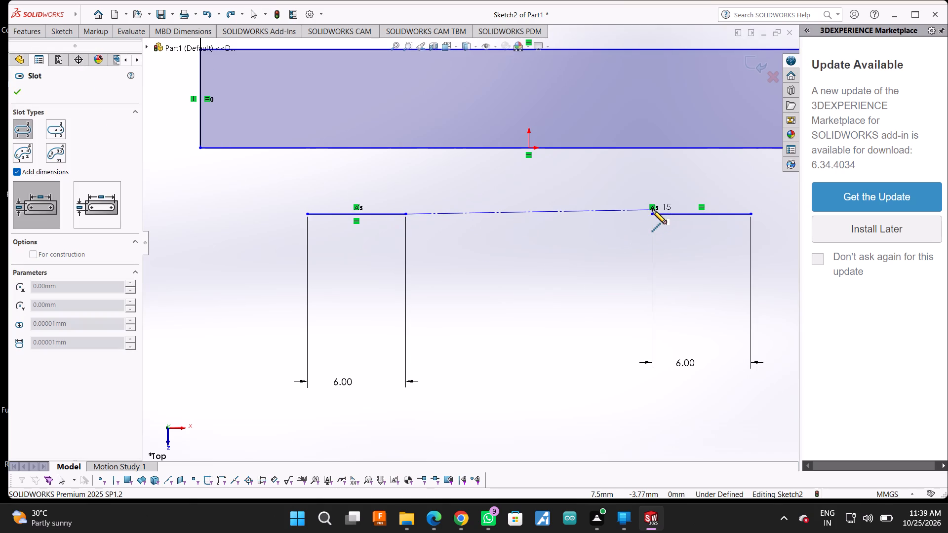
left_click(652, 214)
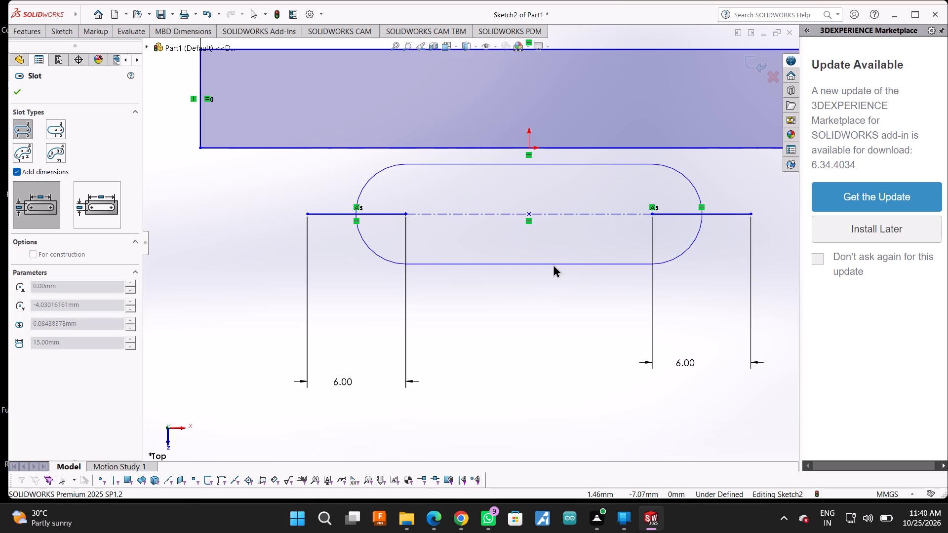
left_click(553, 264)
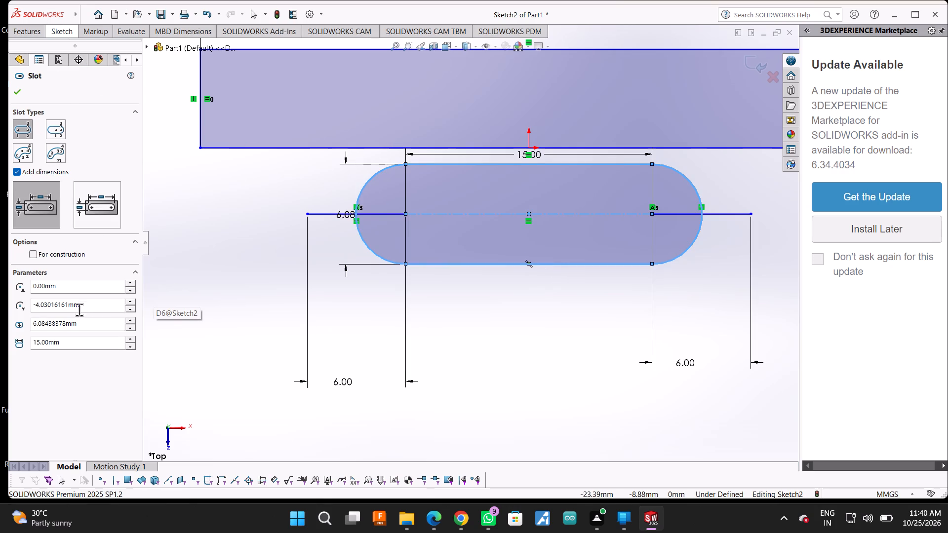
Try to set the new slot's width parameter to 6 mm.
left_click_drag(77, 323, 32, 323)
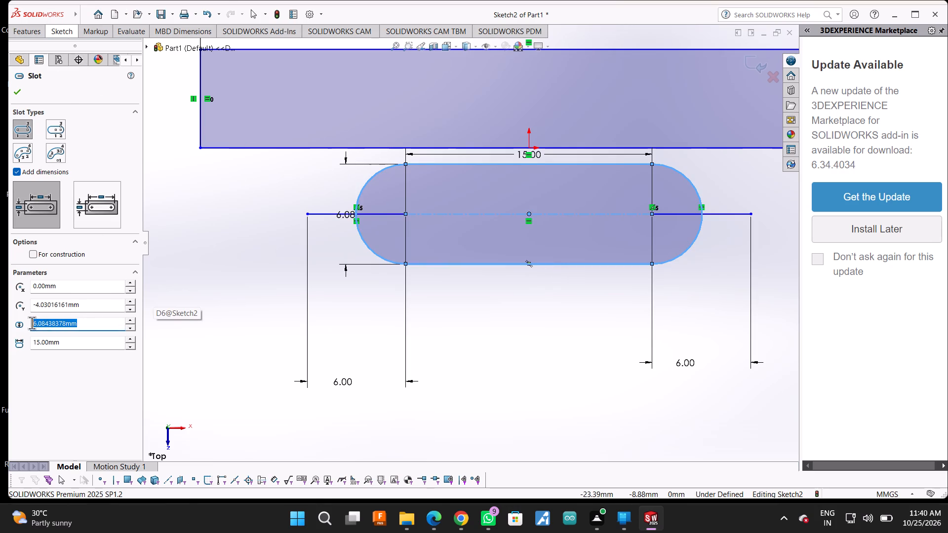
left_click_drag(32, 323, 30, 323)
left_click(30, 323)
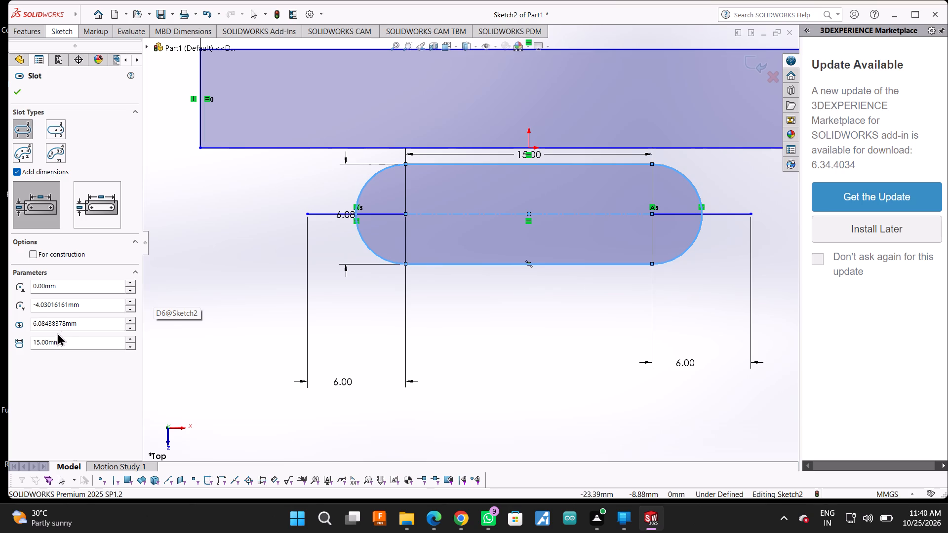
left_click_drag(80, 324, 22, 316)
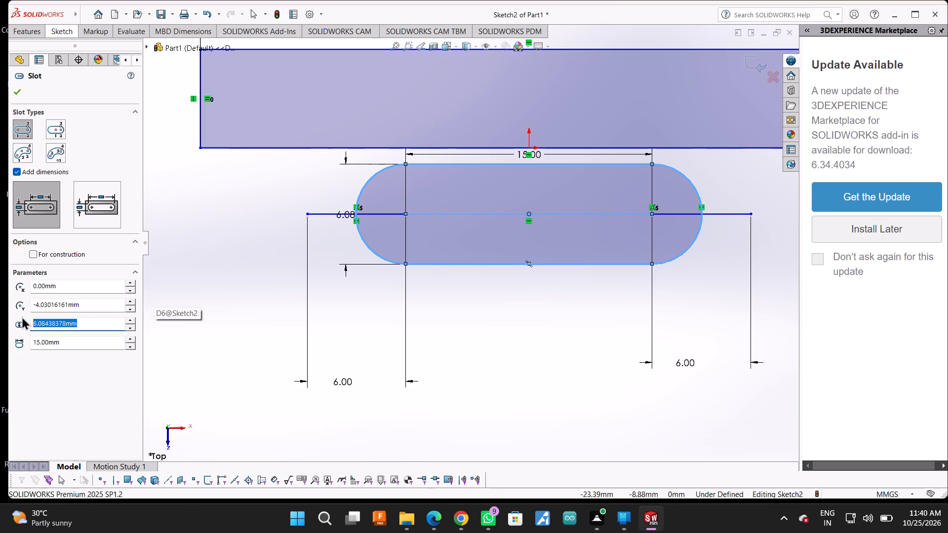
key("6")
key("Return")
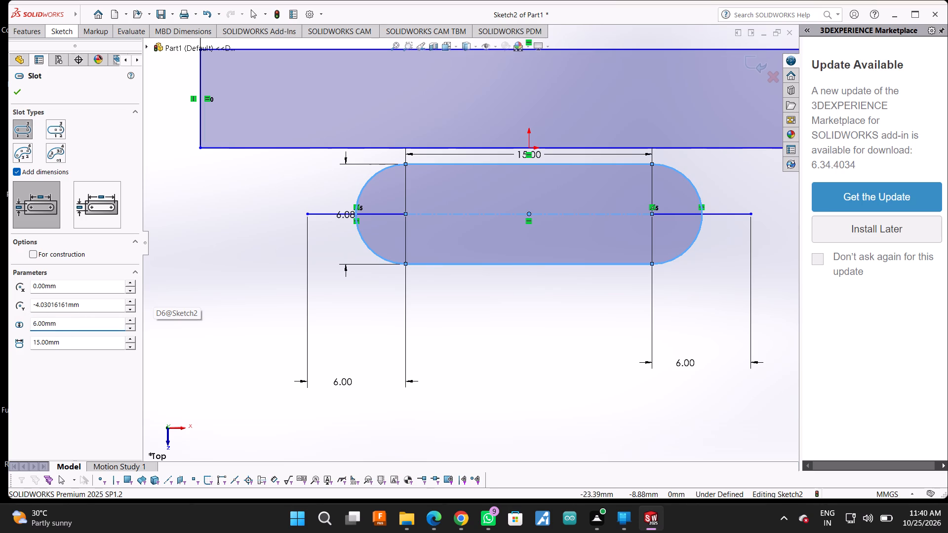
Set the slot's centre Y coordinate to -3 mm.
left_click(89, 297)
left_click(83, 302)
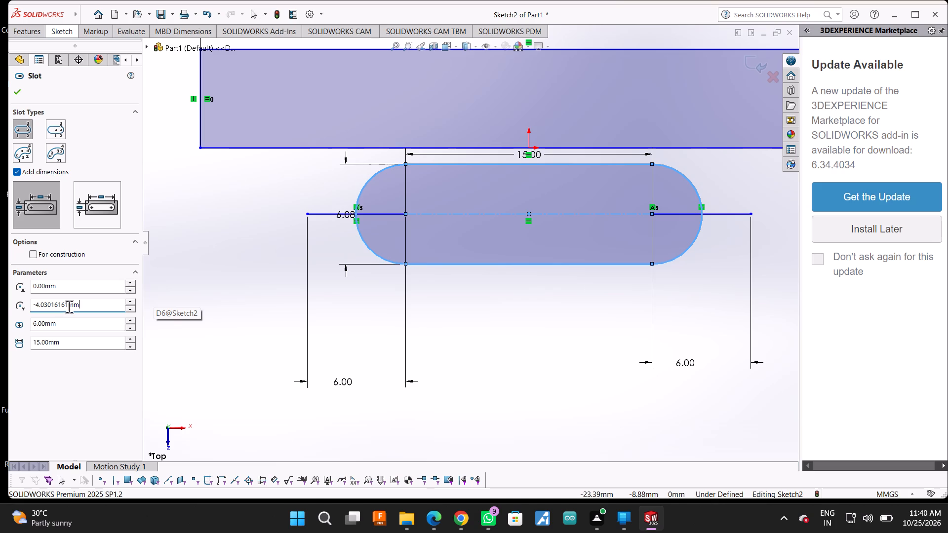
left_click_drag(69, 306, 0, 328)
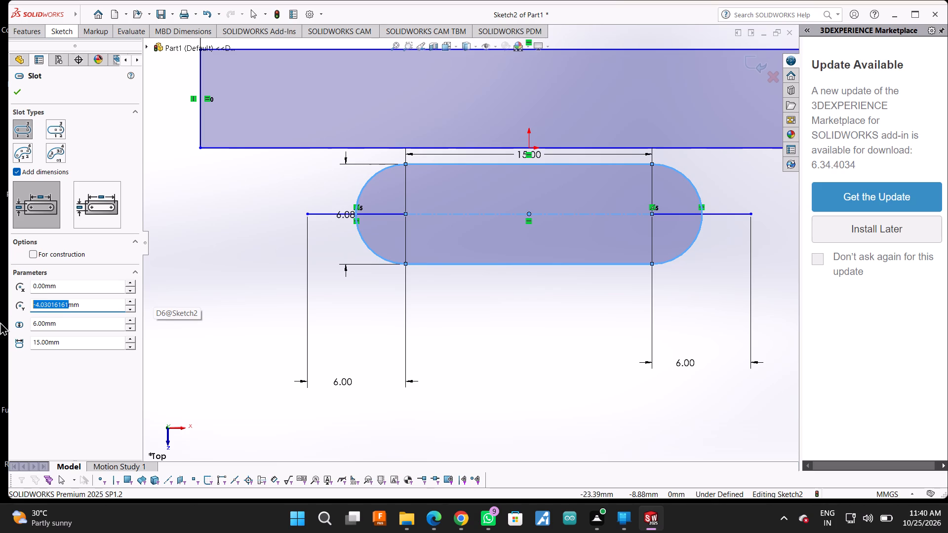
type("-3")
key("Return")
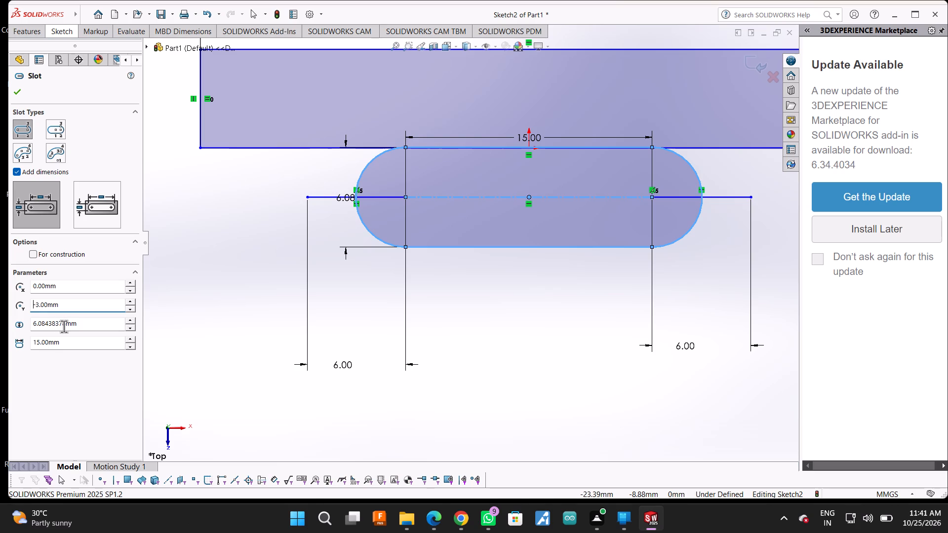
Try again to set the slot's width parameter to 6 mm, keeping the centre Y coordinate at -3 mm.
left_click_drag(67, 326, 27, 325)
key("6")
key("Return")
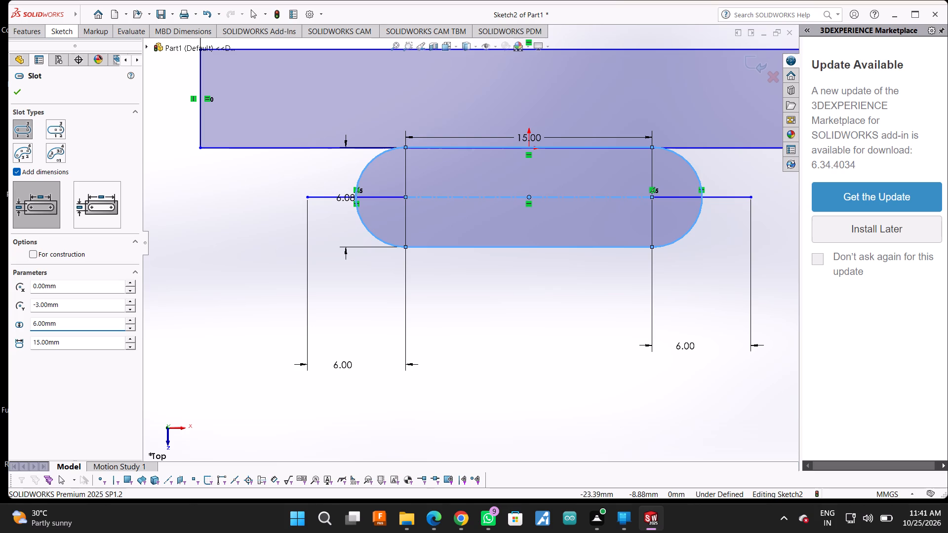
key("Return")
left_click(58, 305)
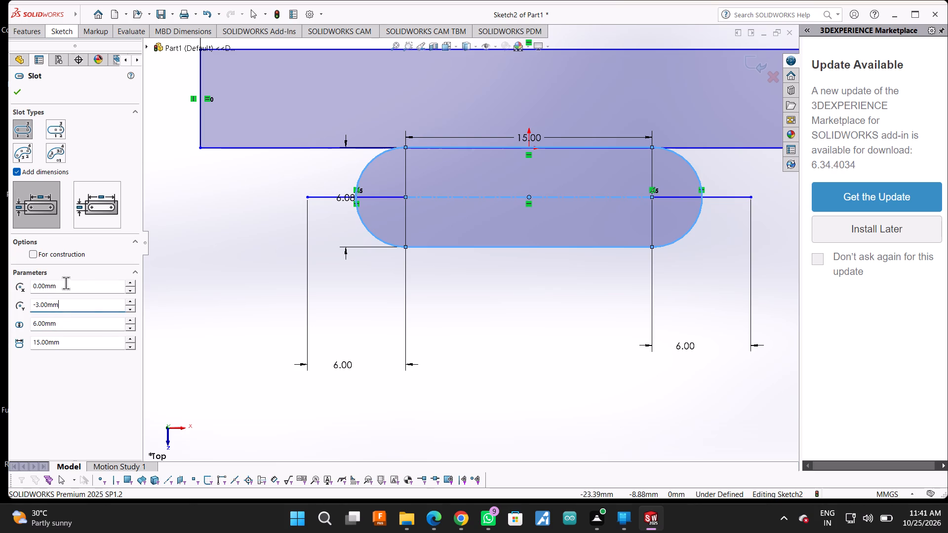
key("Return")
Undo the redrawn slot so that only the two 6 mm centre lines remain below the base rectangle.
key("ctrl+z")
key("ctrl+z")
key("ctrl+z")
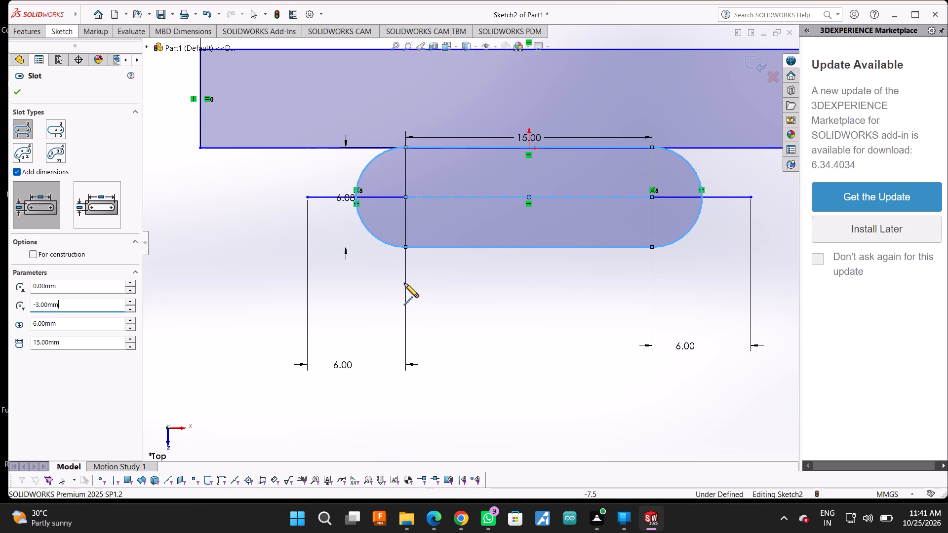
key("ctrl+z")
key("ctrl+z")
key("ctrl+z")
key("ctrl+z")
key("ctrl+z")
key("ctrl+z")
key("ctrl+z")
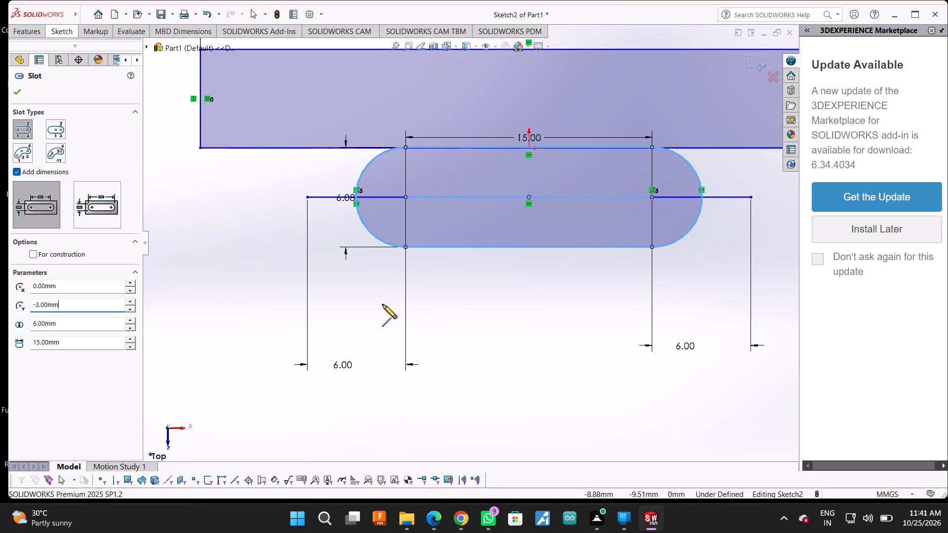
key("ctrl+z")
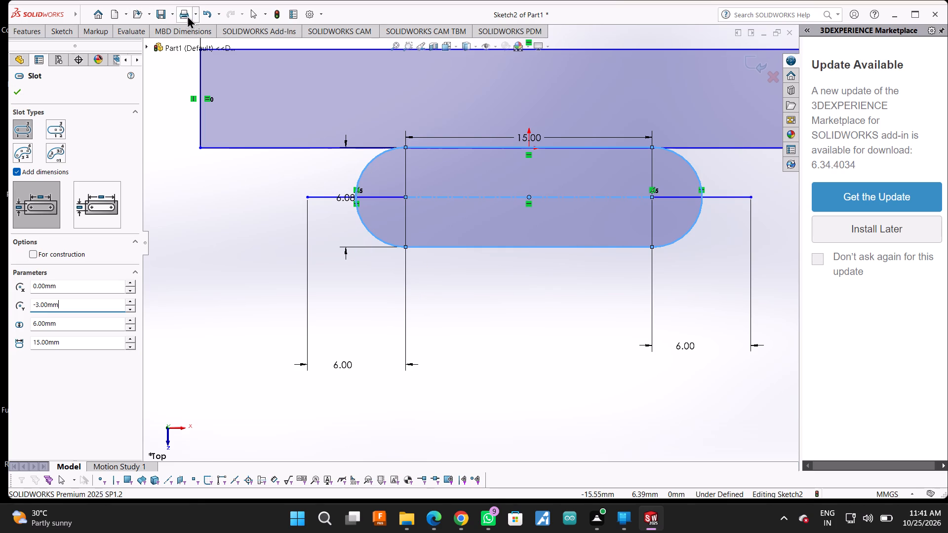
left_click(201, 17)
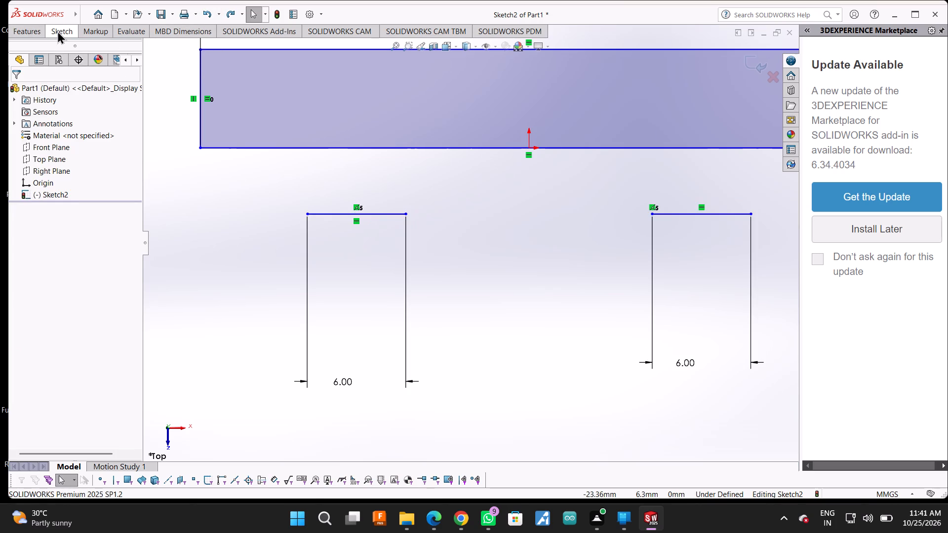
Draw circles centred on the inner ends of the two centre lines, about 2.65 mm radius on the left and 3 mm on the right.
left_click(61, 30)
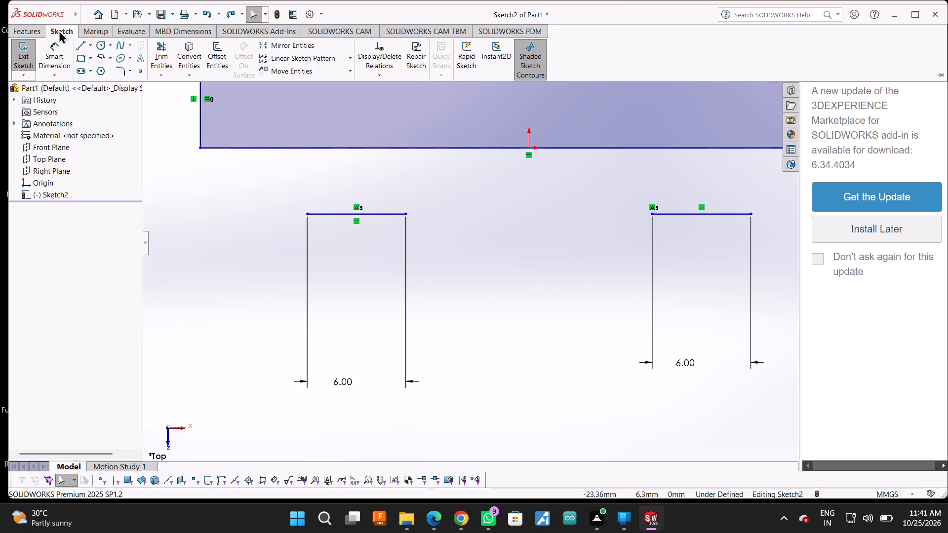
left_click(100, 46)
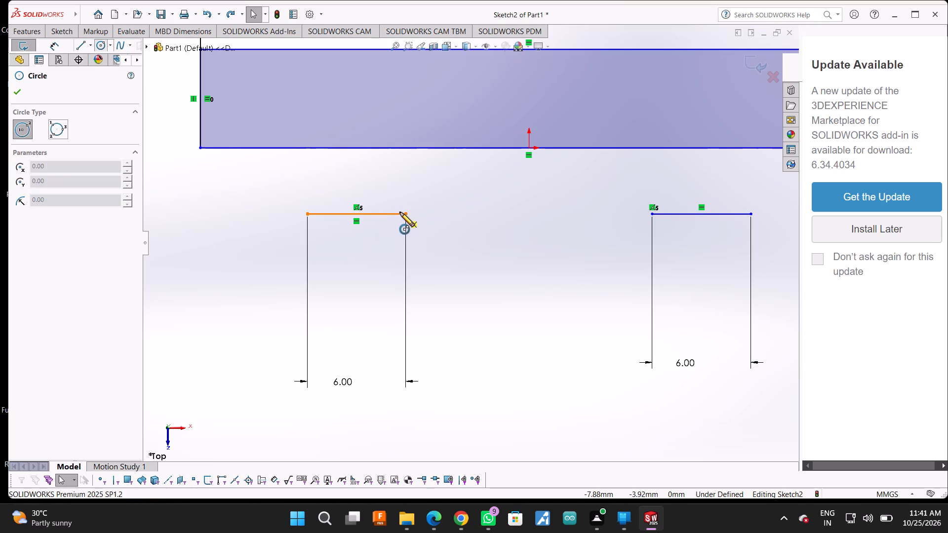
left_click(406, 213)
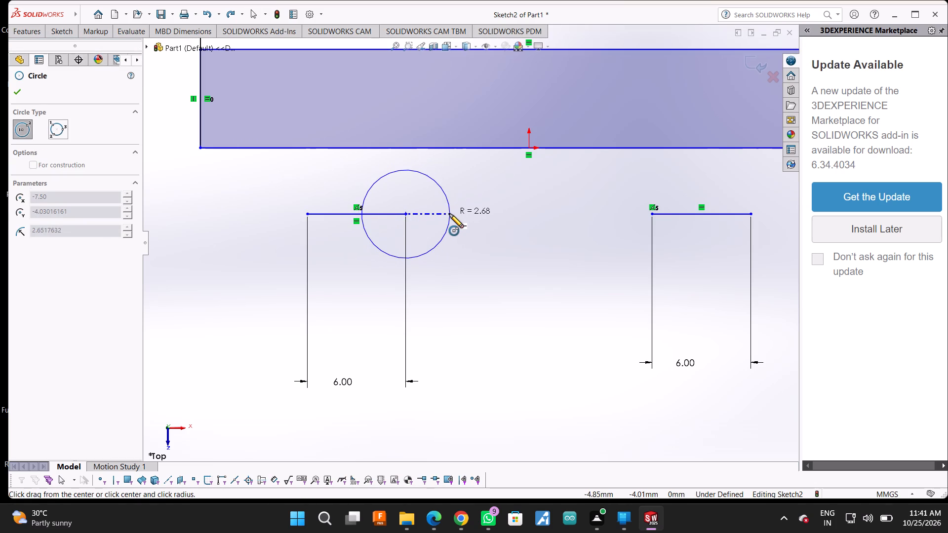
left_click(449, 214)
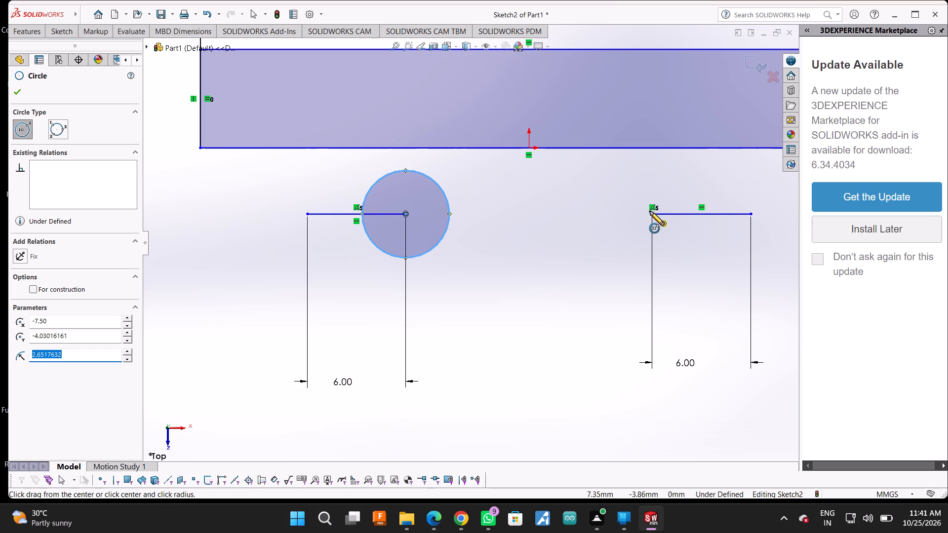
left_click(651, 214)
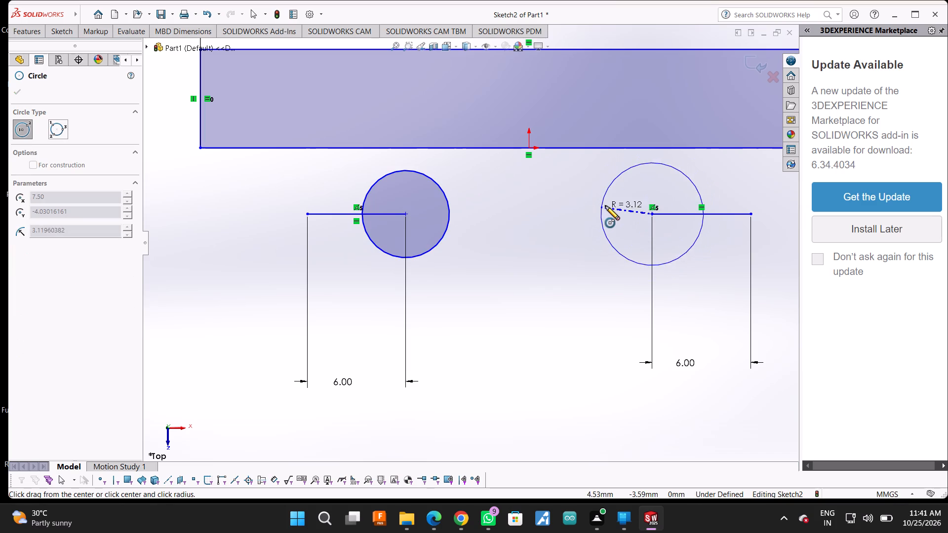
left_click(603, 215)
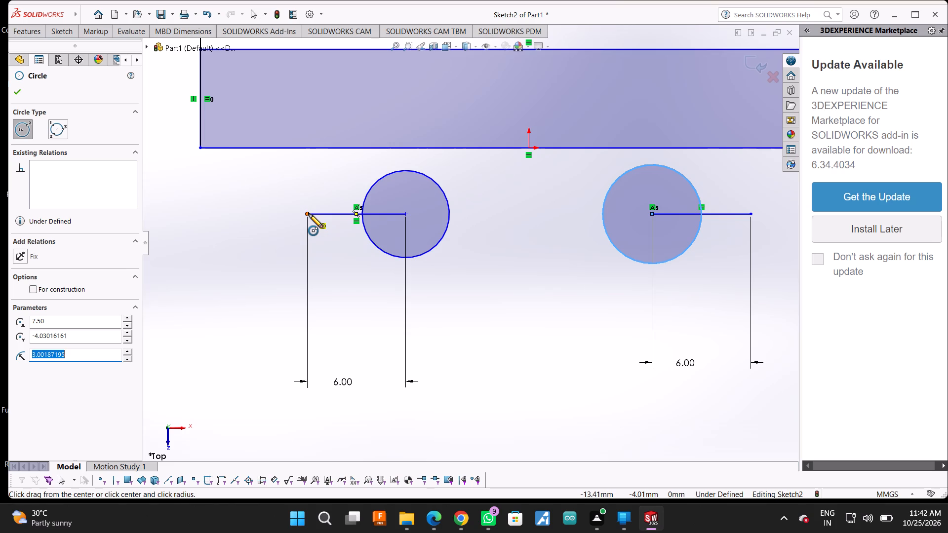
Draw a concentric 6 mm radius circle around each small circle, reaching the outer end of its centre line.
left_click(408, 216)
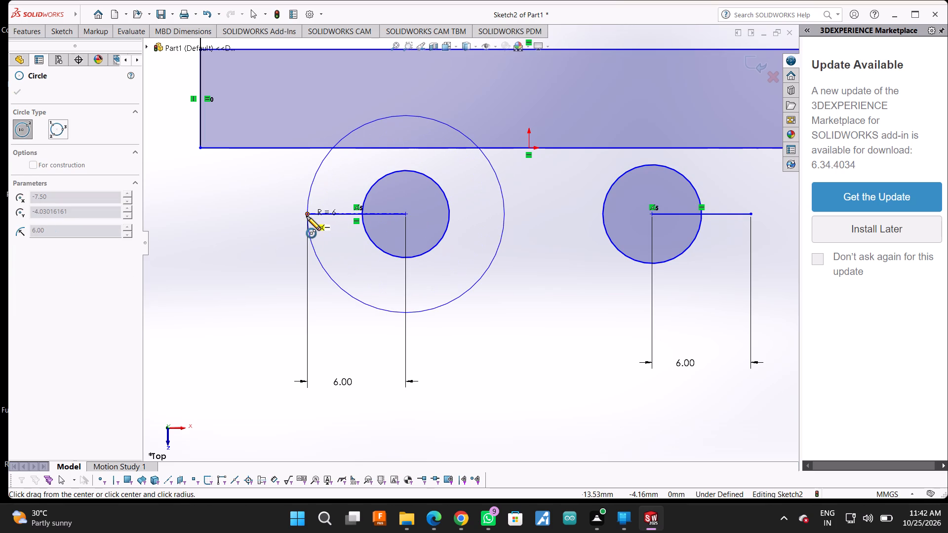
left_click(307, 216)
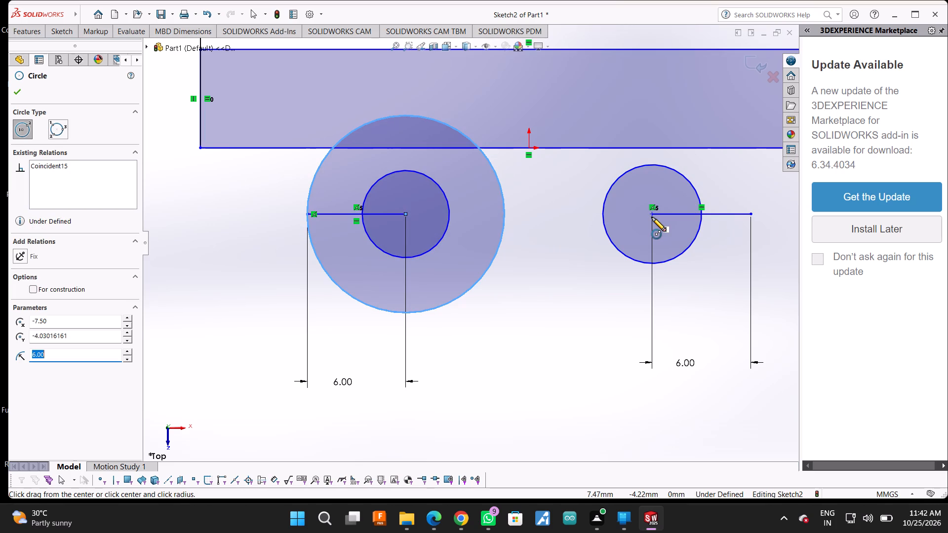
left_click(652, 214)
left_click(752, 214)
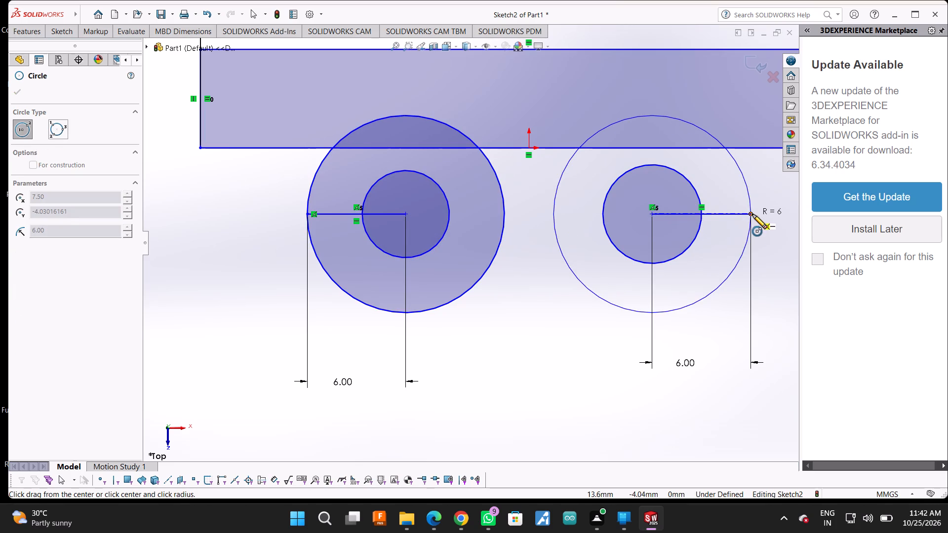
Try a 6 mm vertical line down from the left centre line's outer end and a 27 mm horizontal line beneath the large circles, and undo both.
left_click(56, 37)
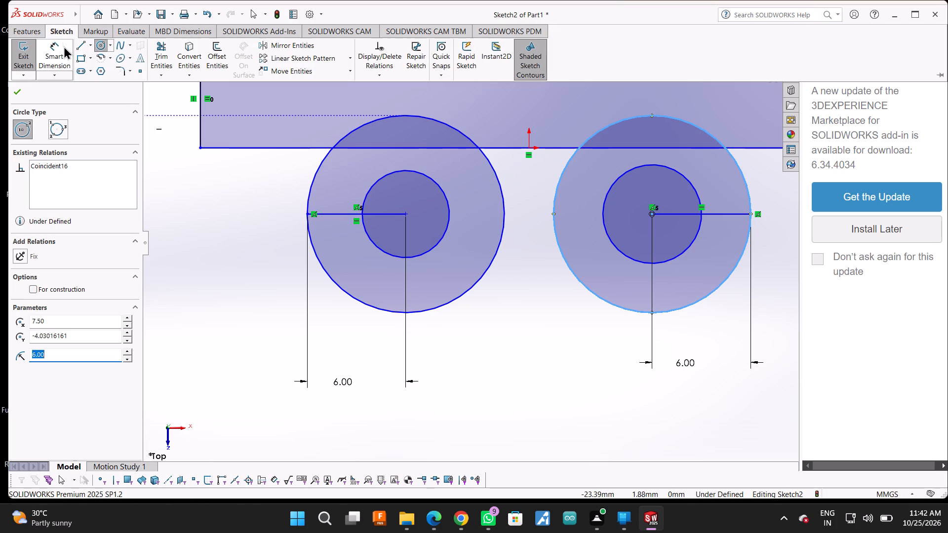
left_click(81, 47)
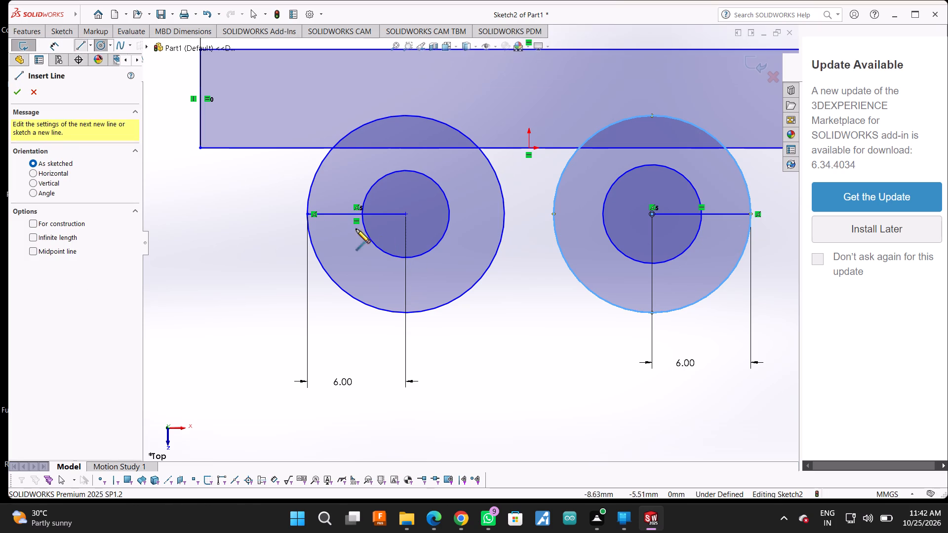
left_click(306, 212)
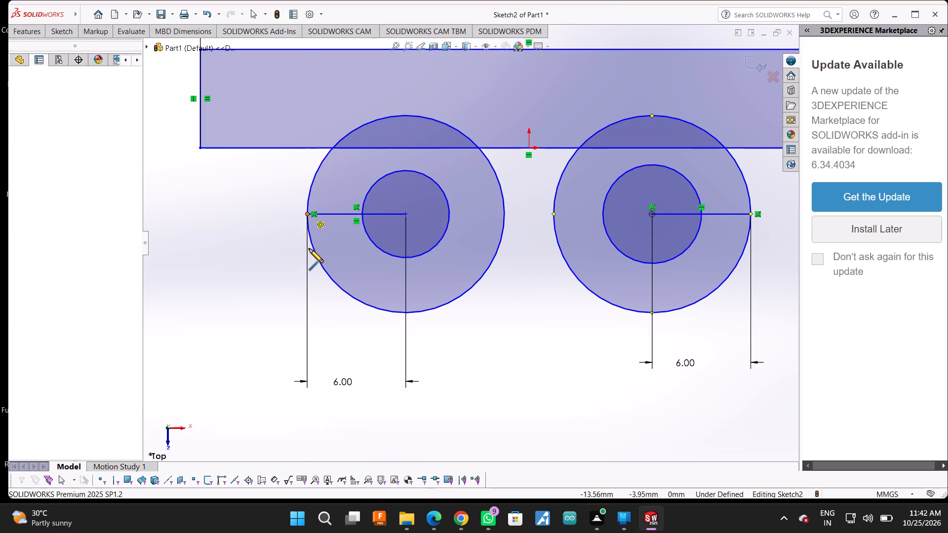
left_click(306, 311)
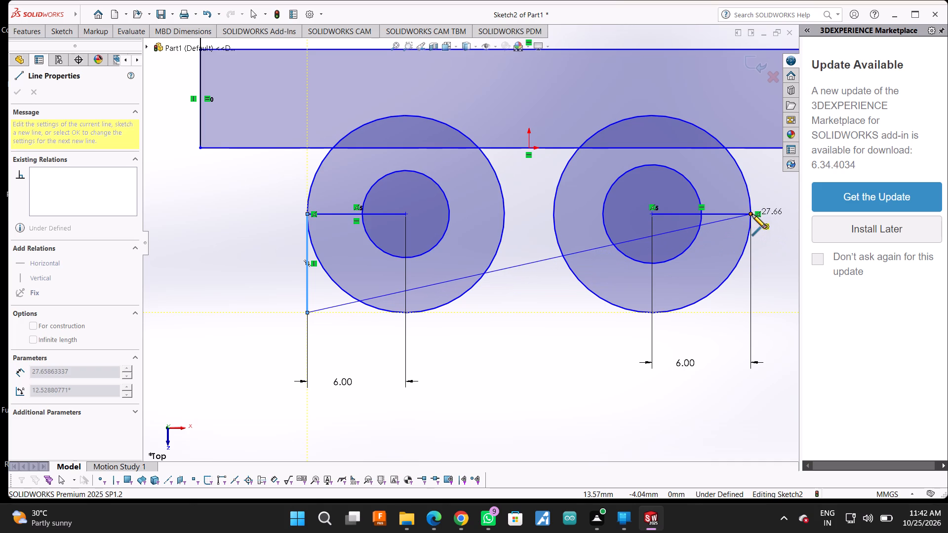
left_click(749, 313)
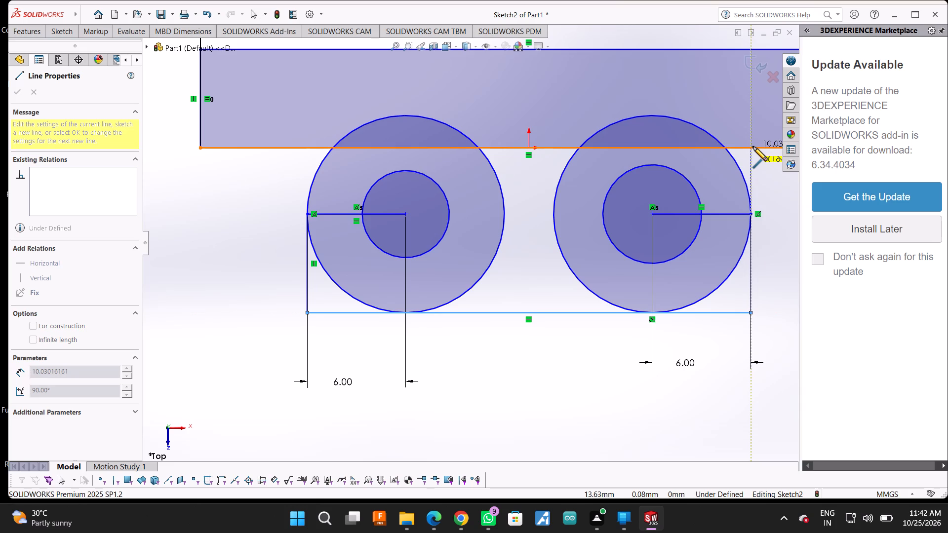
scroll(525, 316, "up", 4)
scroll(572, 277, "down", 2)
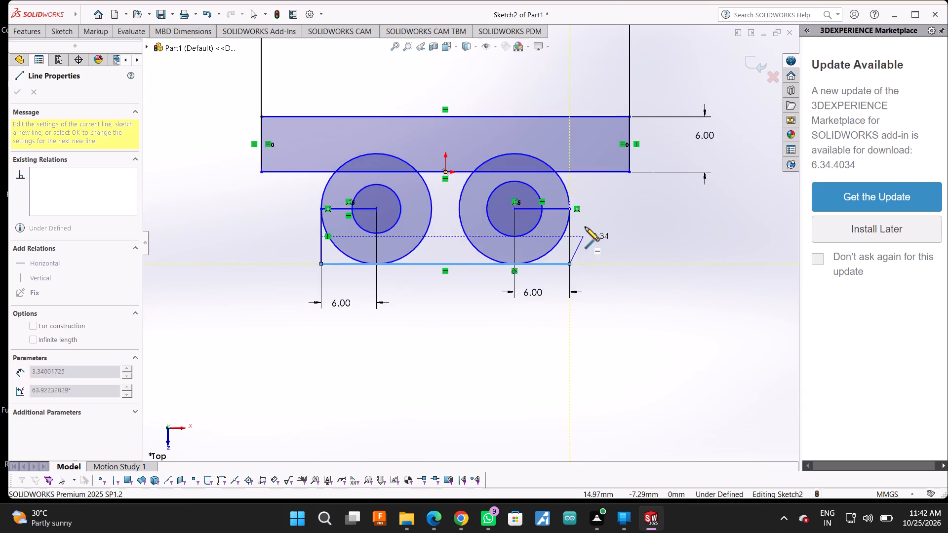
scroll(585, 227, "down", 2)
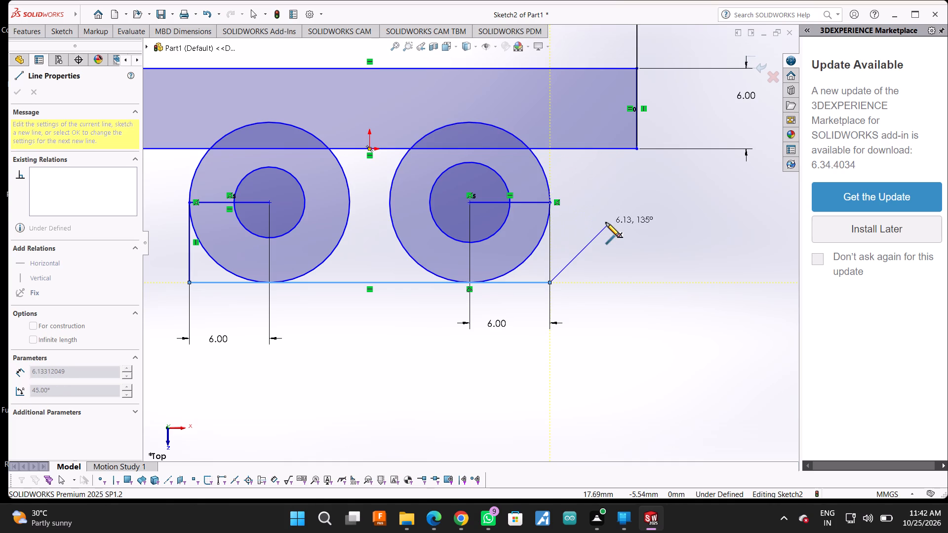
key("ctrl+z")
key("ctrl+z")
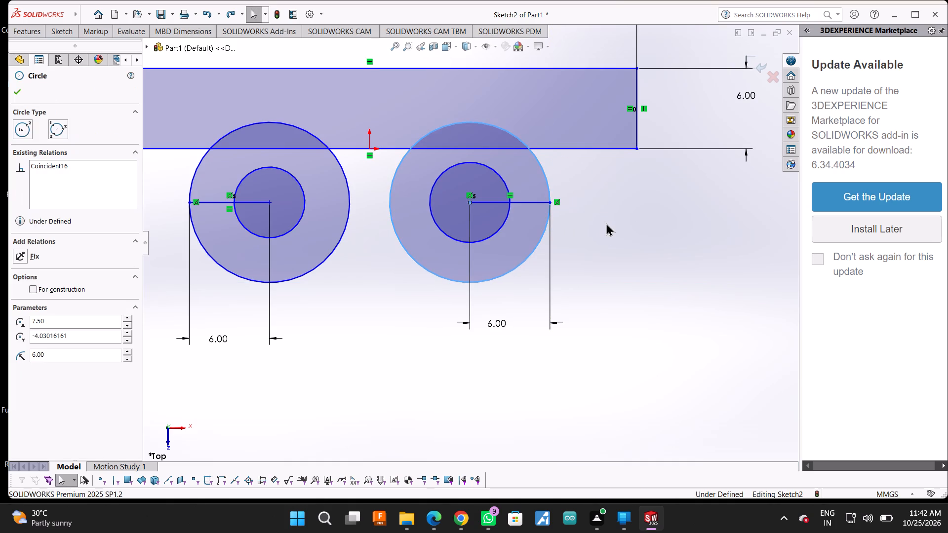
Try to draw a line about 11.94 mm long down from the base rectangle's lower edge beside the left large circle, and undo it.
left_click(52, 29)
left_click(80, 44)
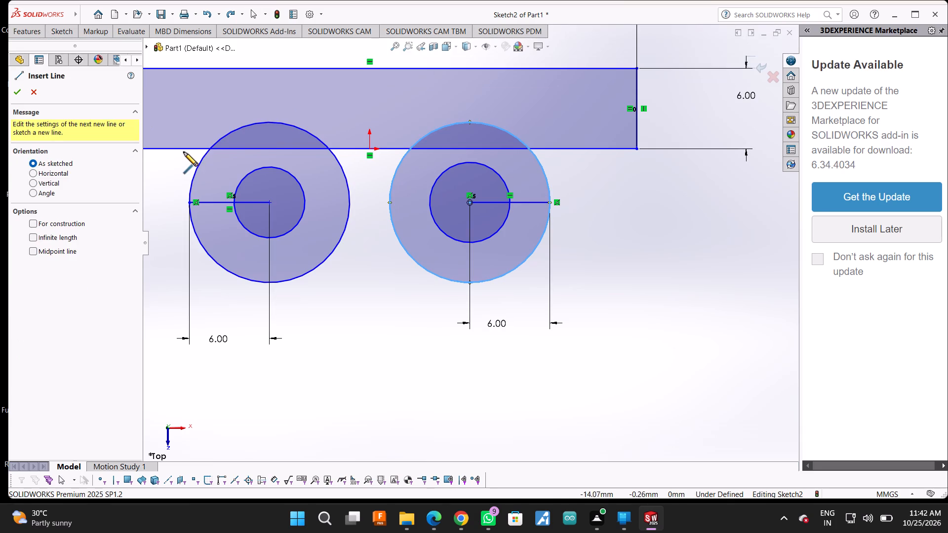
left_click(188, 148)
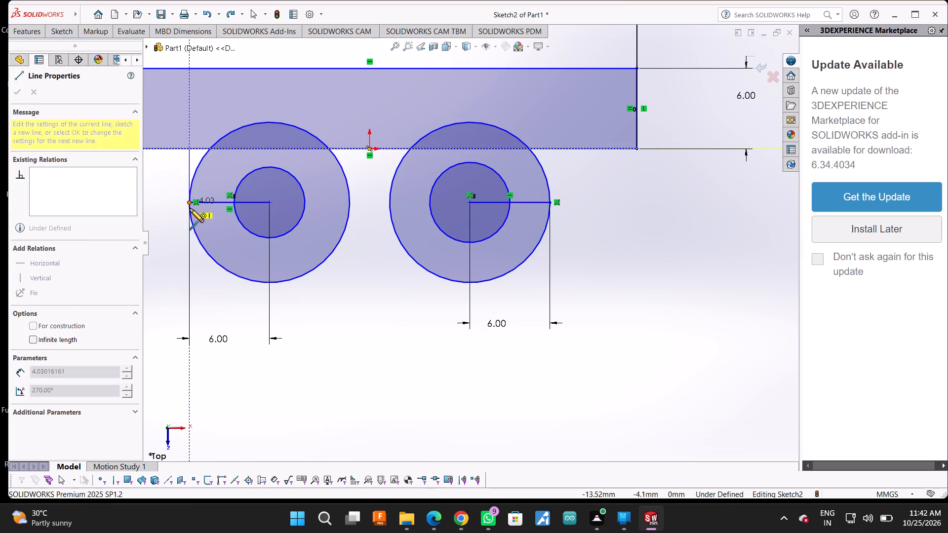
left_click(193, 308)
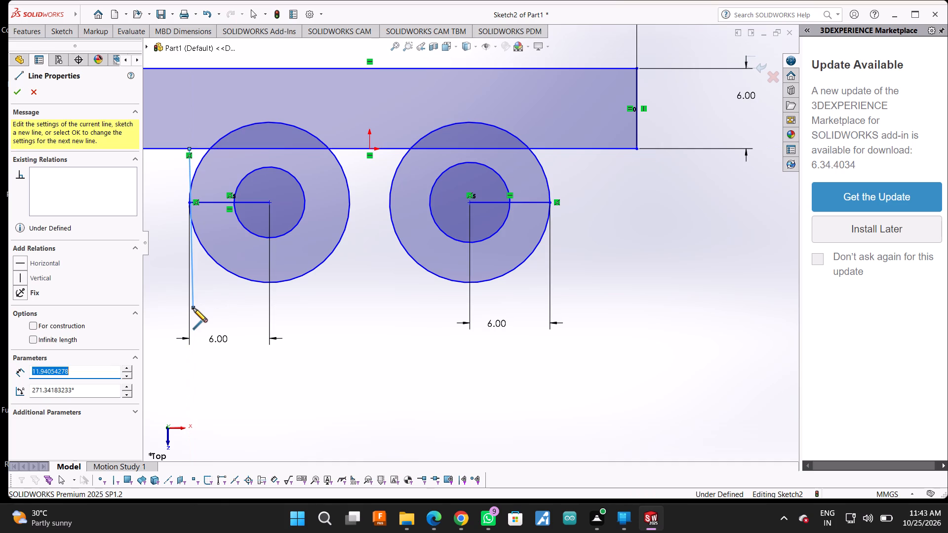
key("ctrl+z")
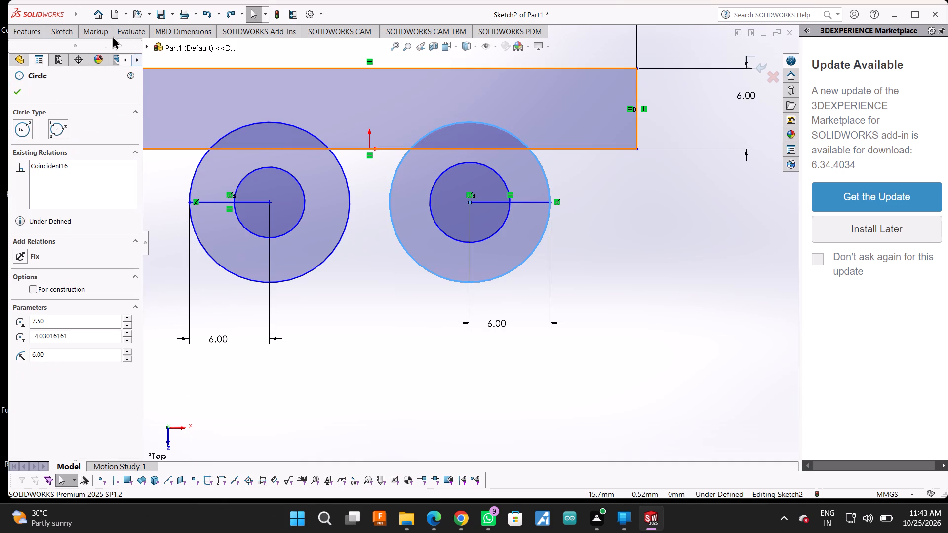
Start a line on the base rectangle's lower edge, vertically aligned with the left centre line's outer end.
left_click(76, 31)
left_click(83, 49)
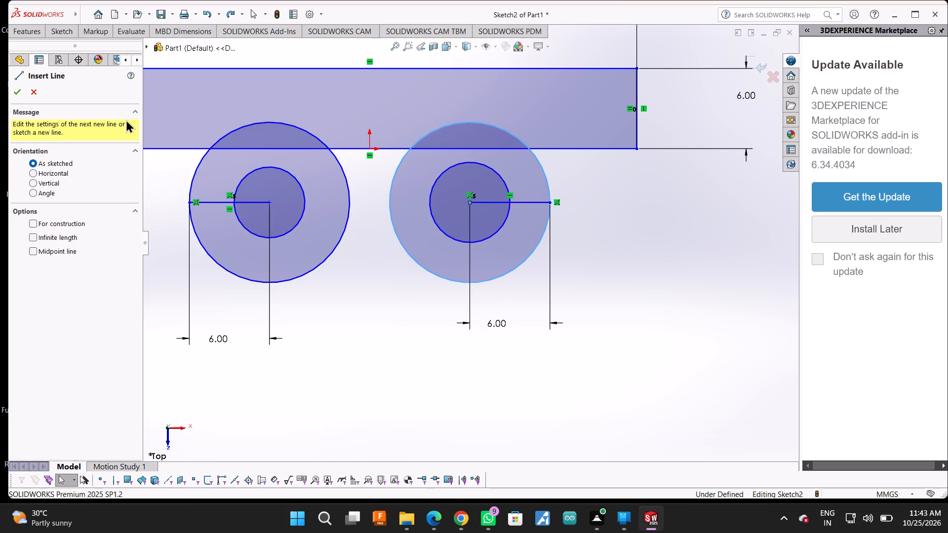
left_click(189, 150)
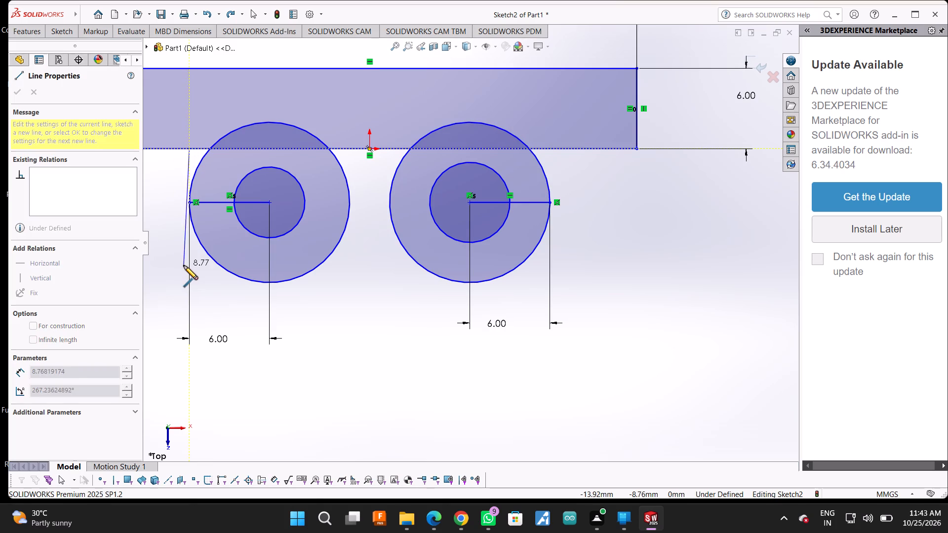
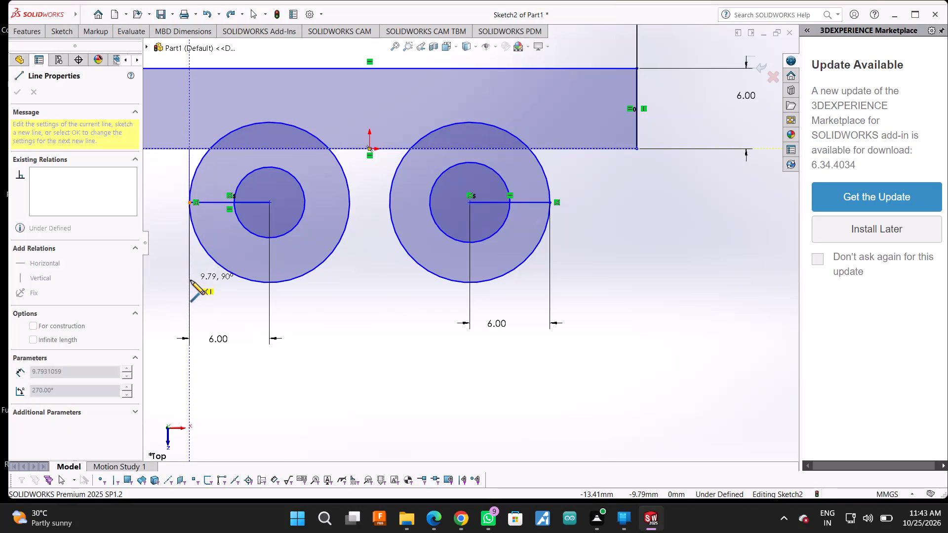
Draw connected lines about 10 mm down, 27 mm across beneath the large circles, and about 10 mm up to the base rectangle's lower edge.
left_click(191, 282)
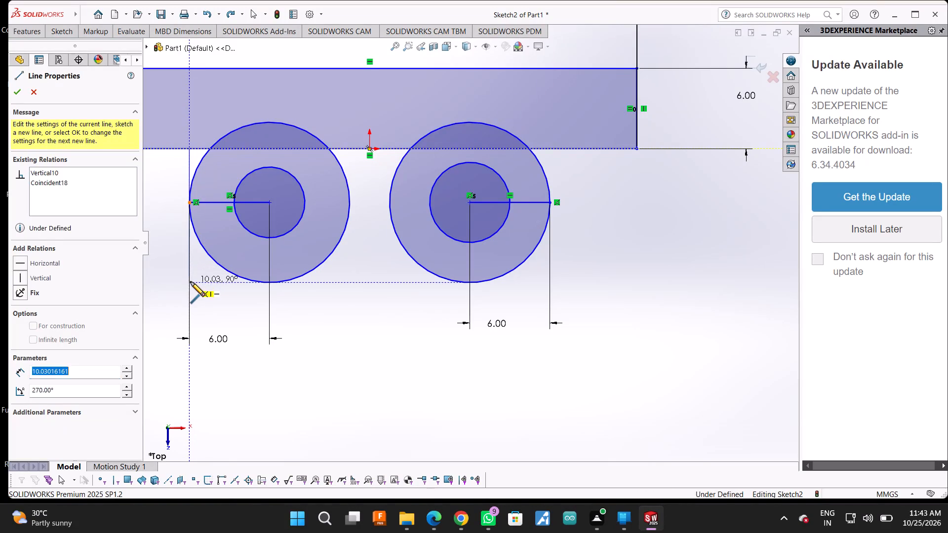
left_click(551, 283)
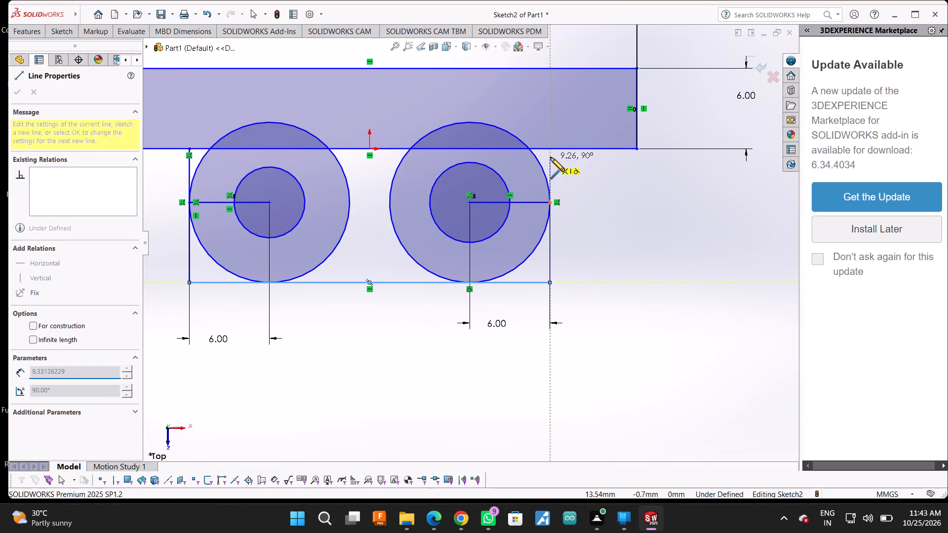
left_click(550, 148)
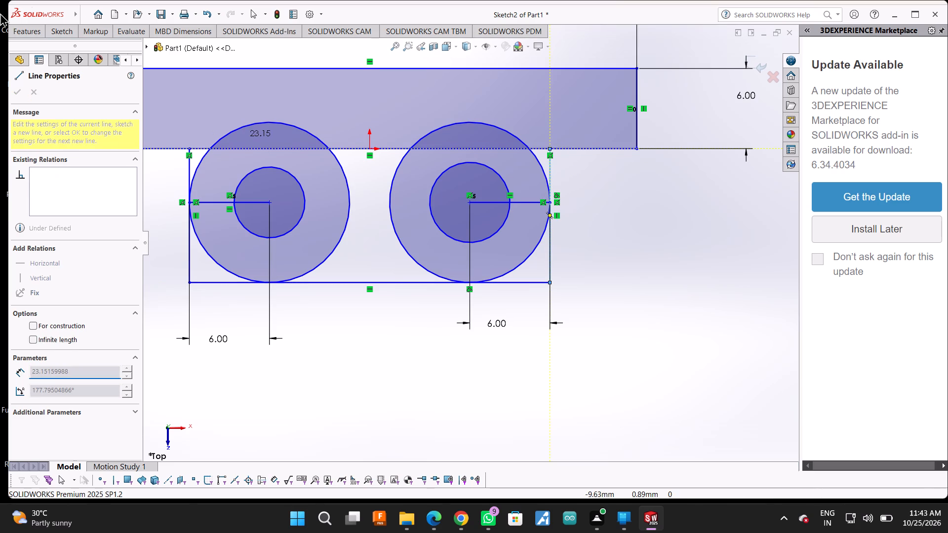
Dimension the vertical line beside the left large circle to 12 mm.
left_click(69, 27)
left_click(58, 45)
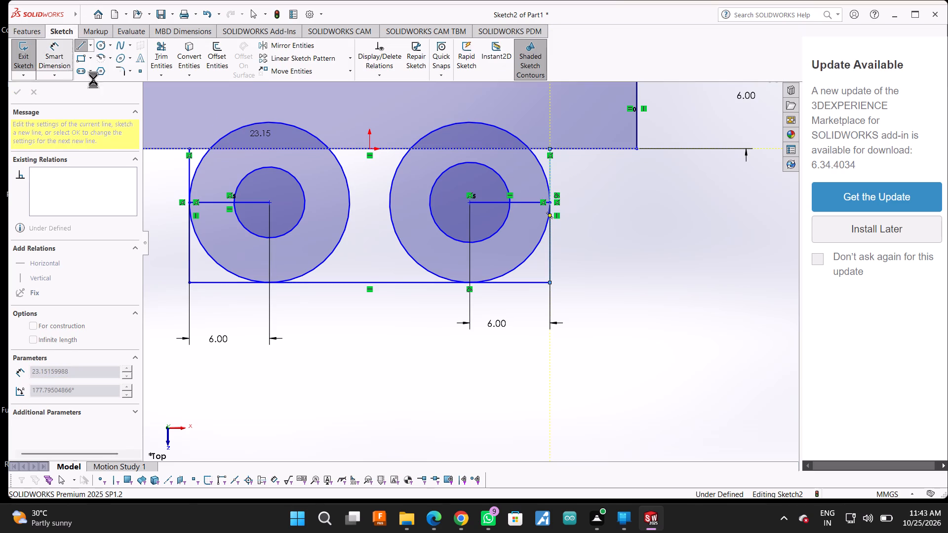
left_click(188, 176)
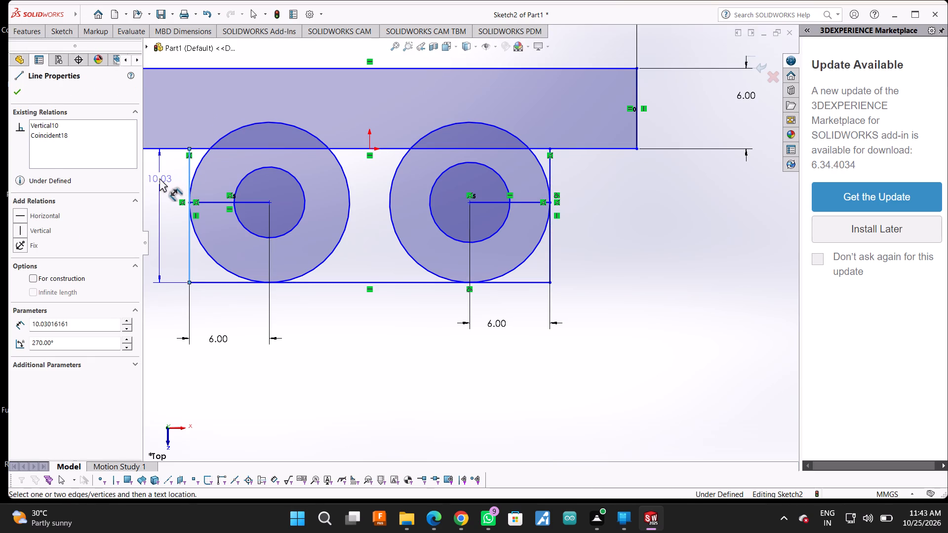
left_click(159, 178)
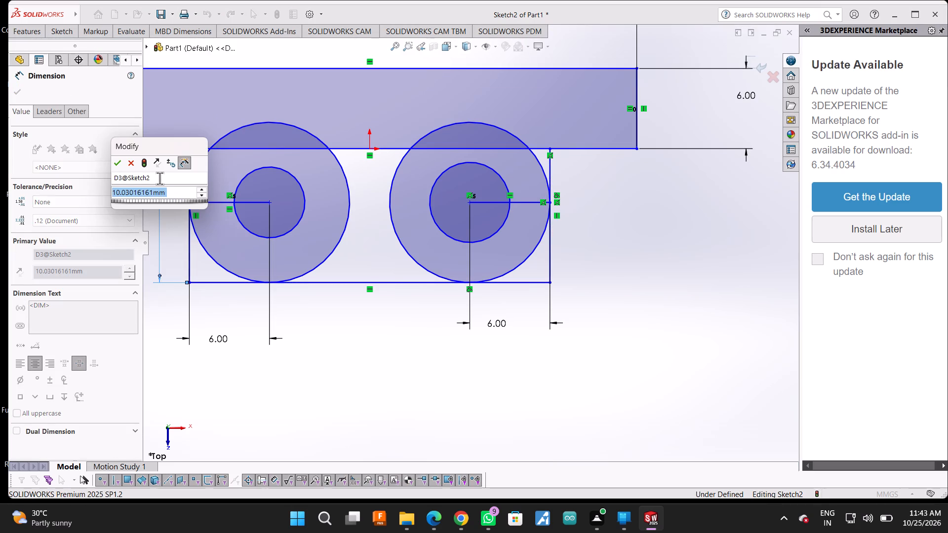
type("12")
key("Return")
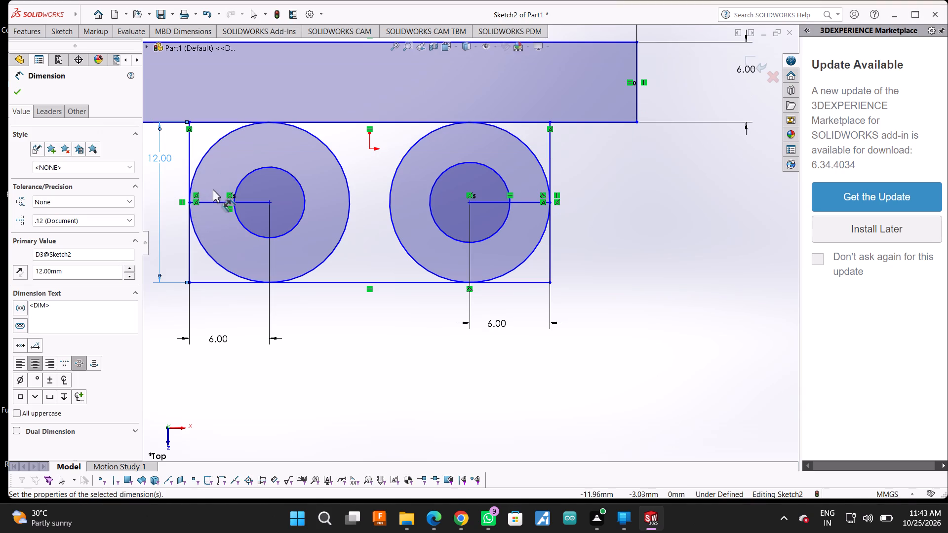
Add a driven length dimension to the vertical line beside the right large circle.
left_click(552, 160)
left_click(596, 155)
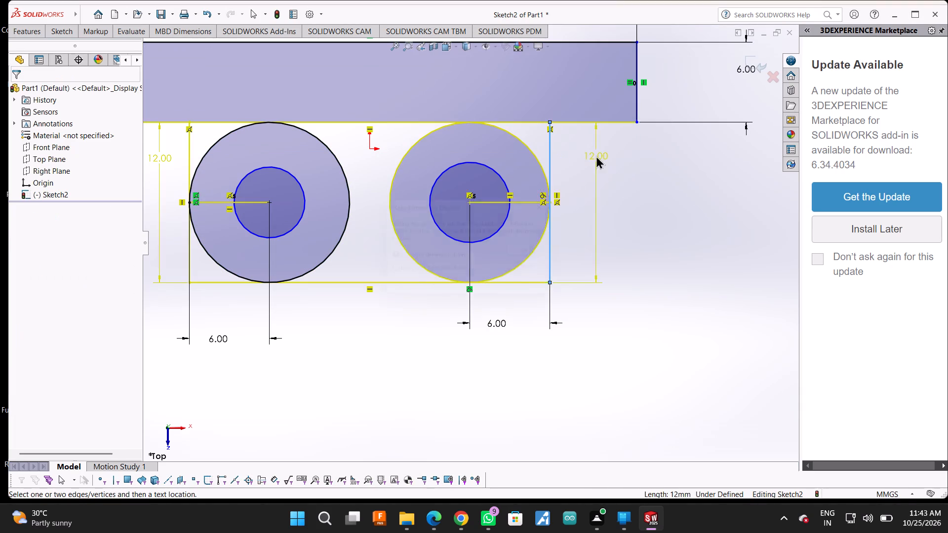
left_click(544, 248)
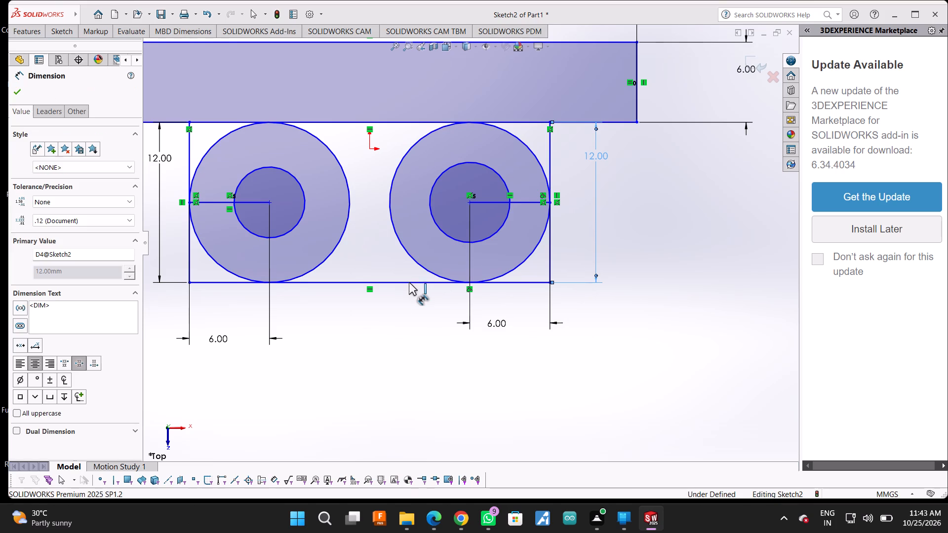
Dimension the length of the horizontal line beneath the two large circles.
left_click(409, 282)
left_click(418, 368)
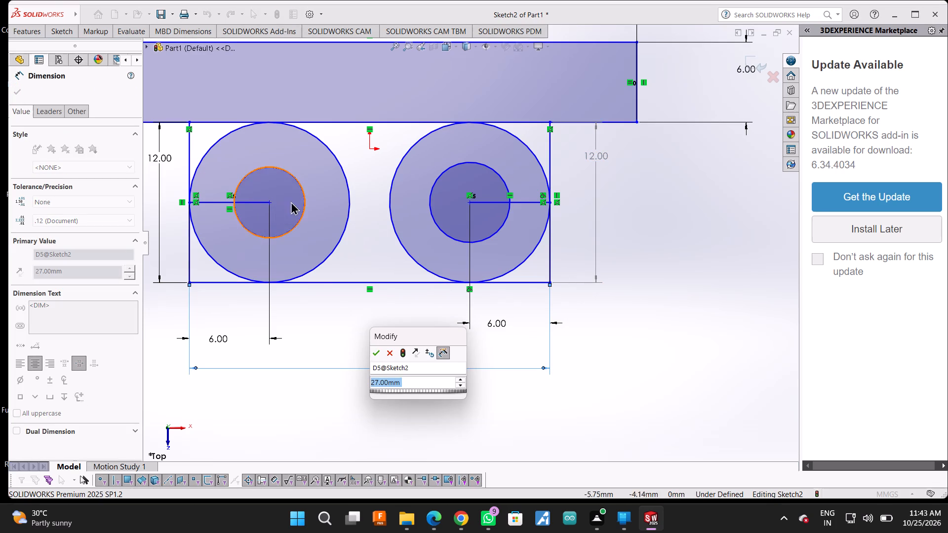
left_click(270, 332)
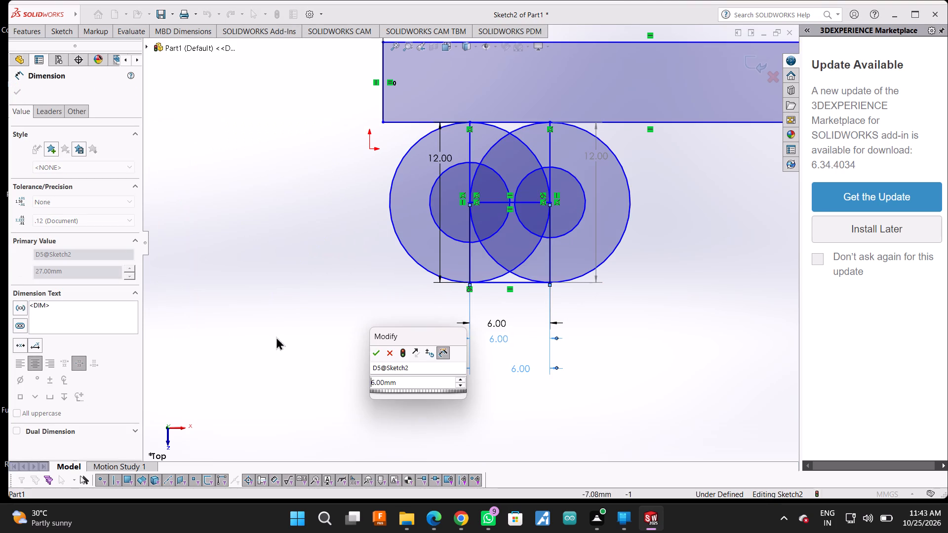
key("ctrl+z")
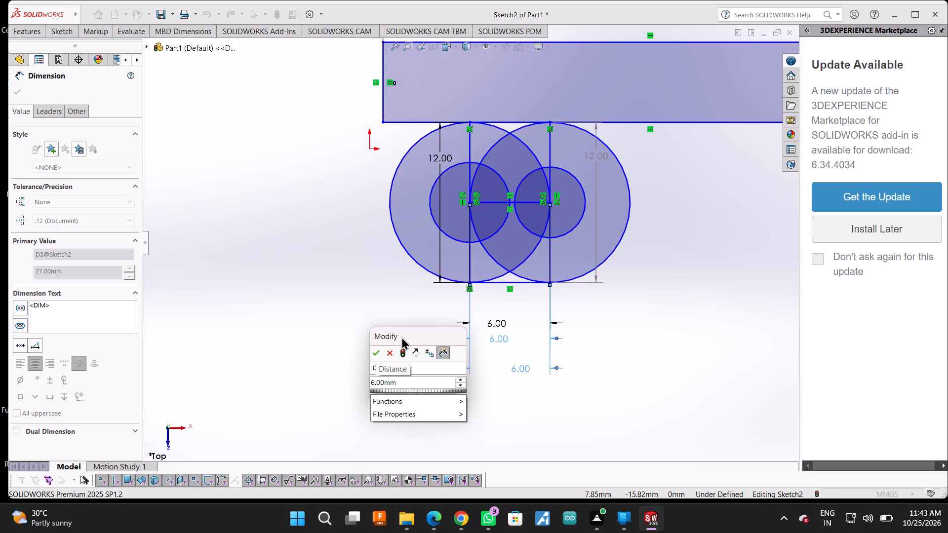
left_click(391, 353)
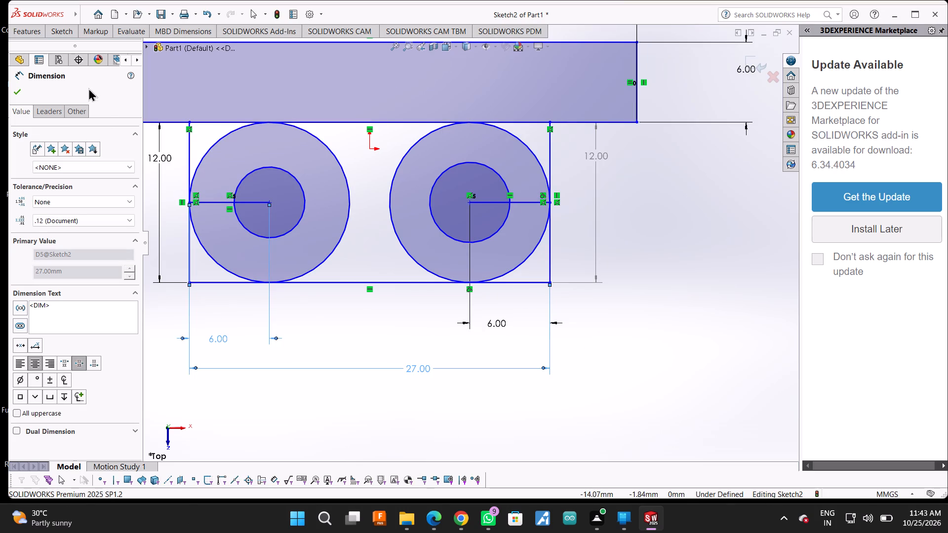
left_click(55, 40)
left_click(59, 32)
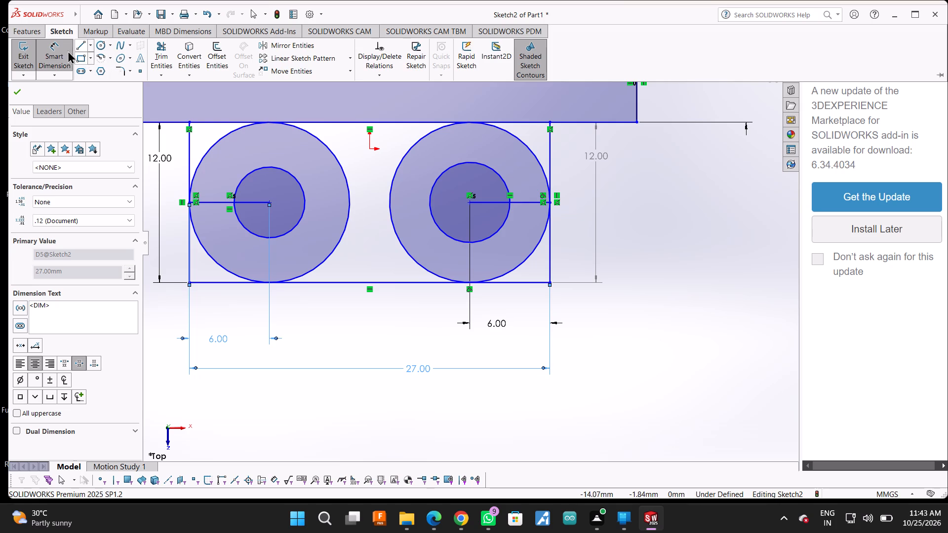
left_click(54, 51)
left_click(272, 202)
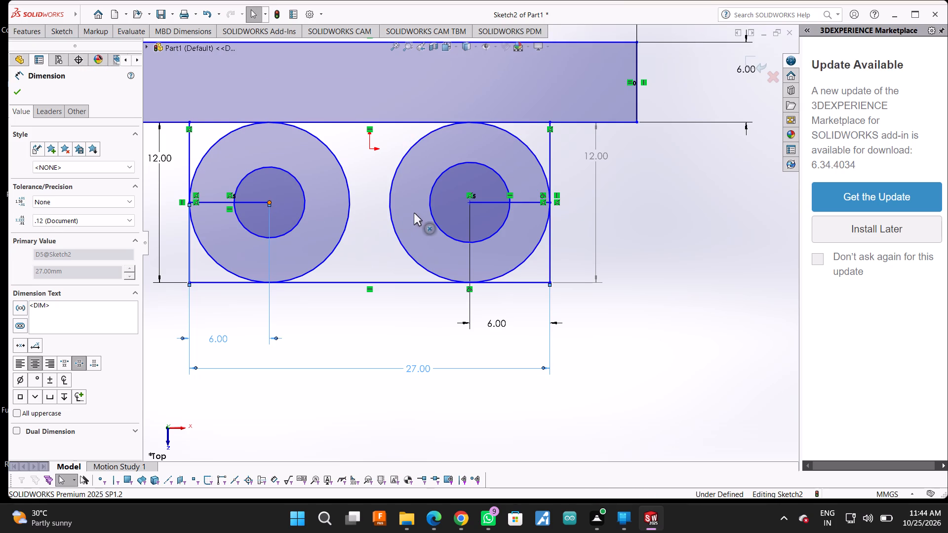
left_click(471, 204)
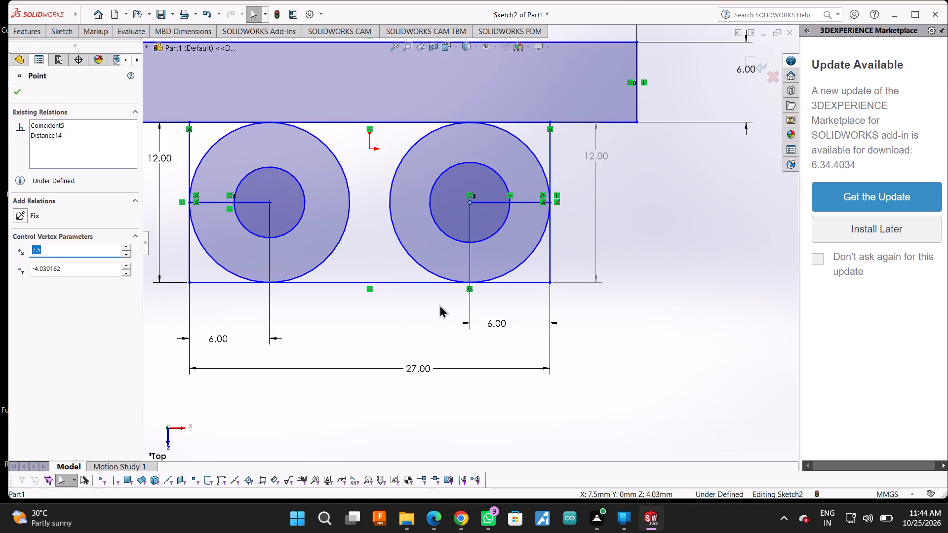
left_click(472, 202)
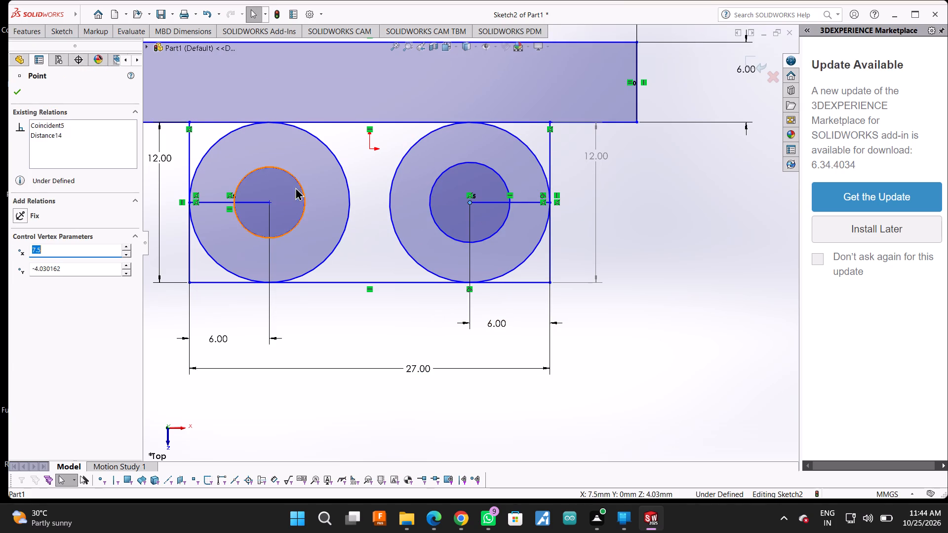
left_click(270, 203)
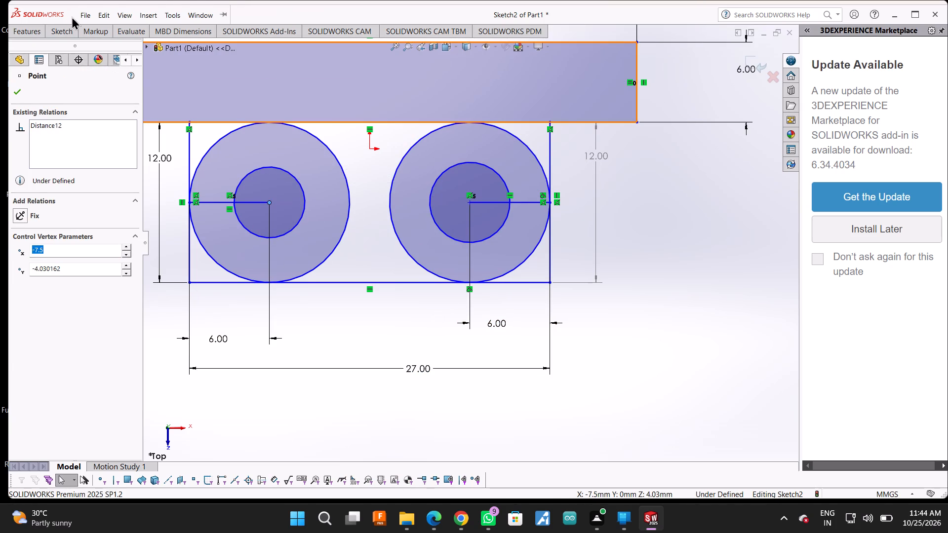
Add a driven dimension for the centre-to-centre distance between the two small circles.
left_click(65, 29)
left_click(69, 47)
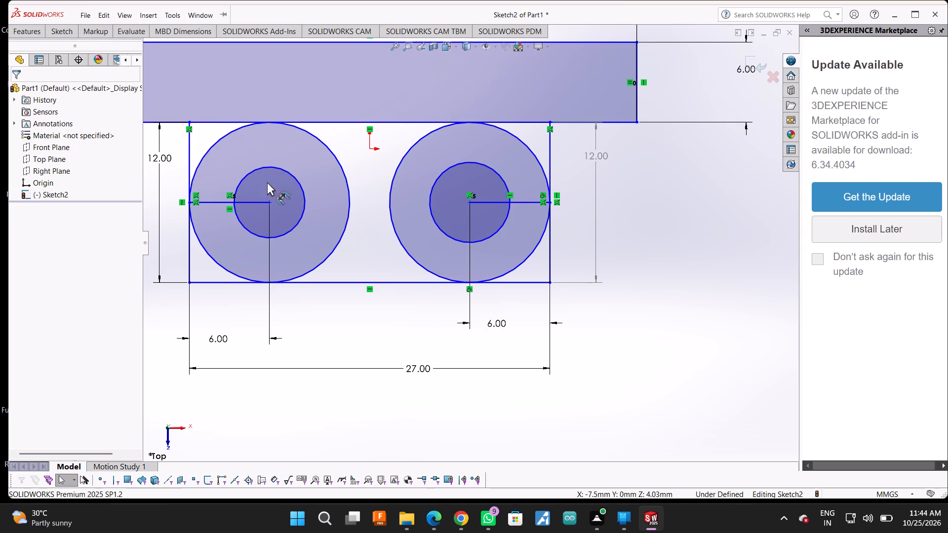
left_click(267, 201)
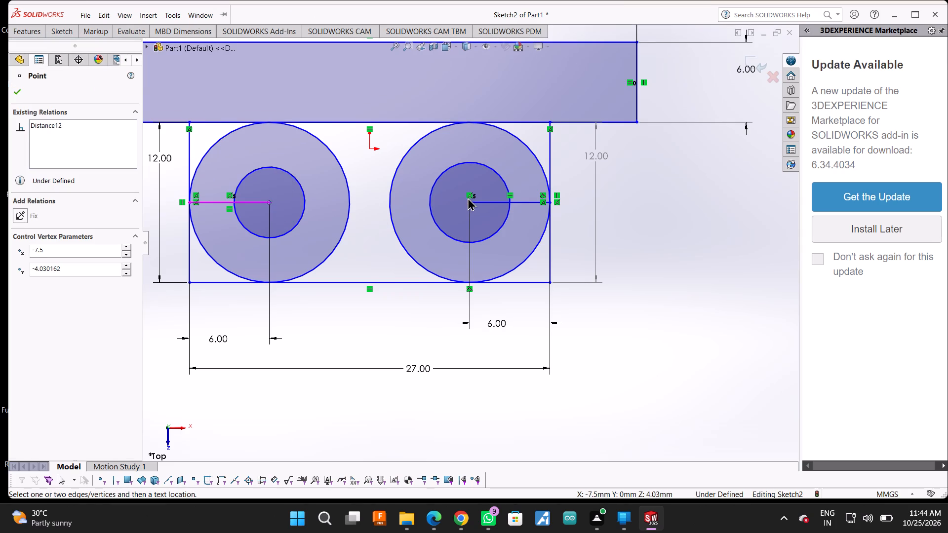
left_click(471, 202)
left_click(425, 309)
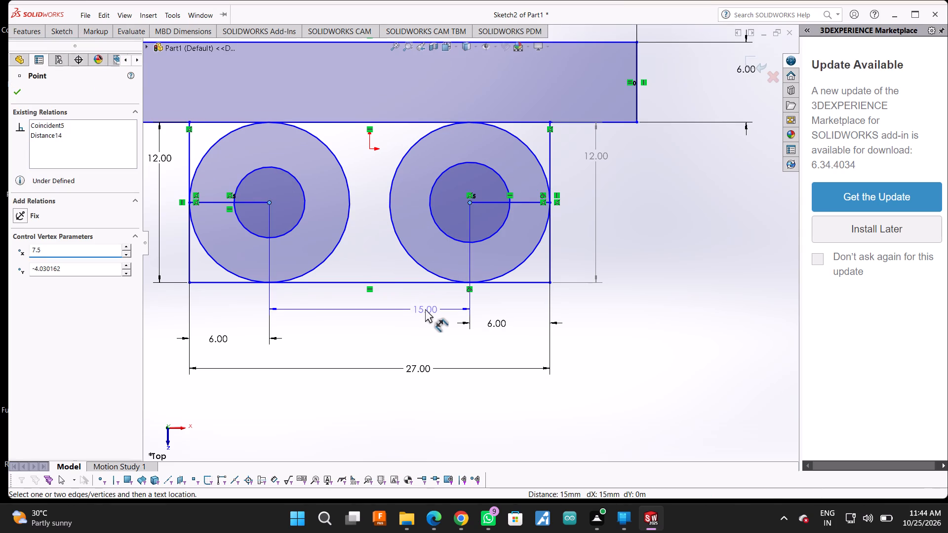
left_click(552, 250)
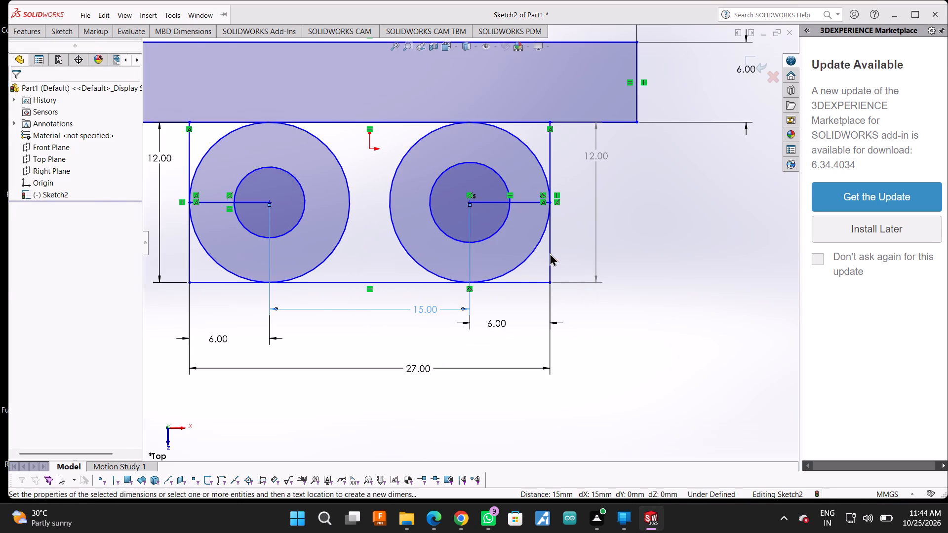
Connect the two small circles with two lines about 15 mm long, one between their topmost points and one between their lowest points.
scroll(656, 215, "up", 1)
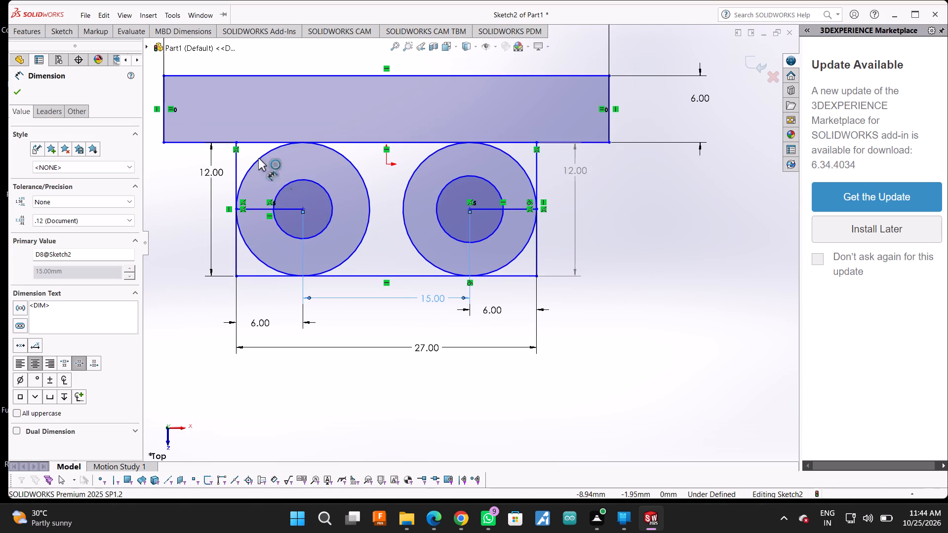
left_click(60, 33)
left_click(79, 45)
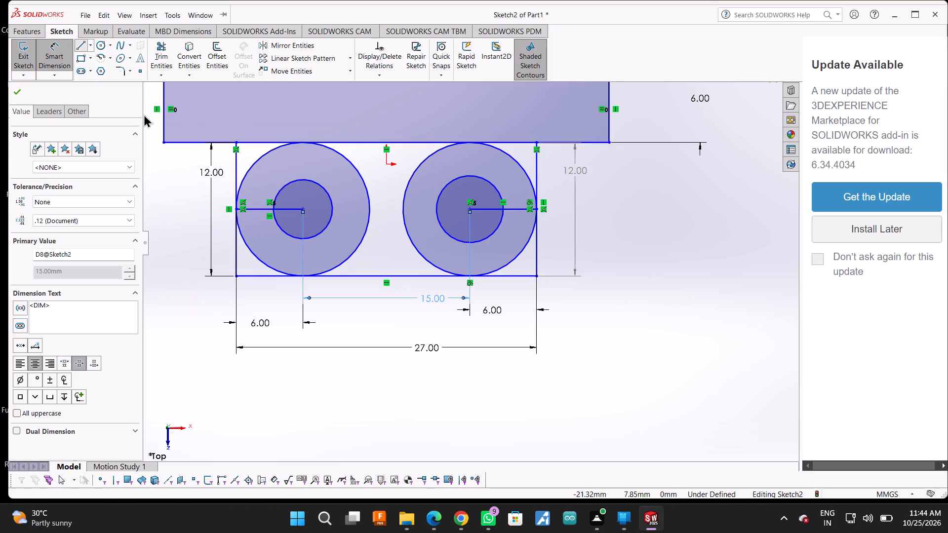
left_click(303, 180)
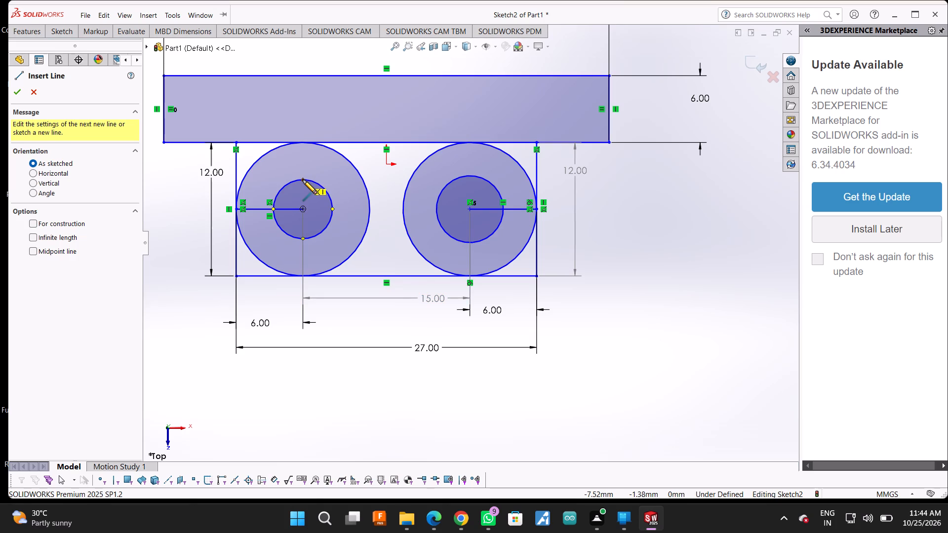
left_click(470, 174)
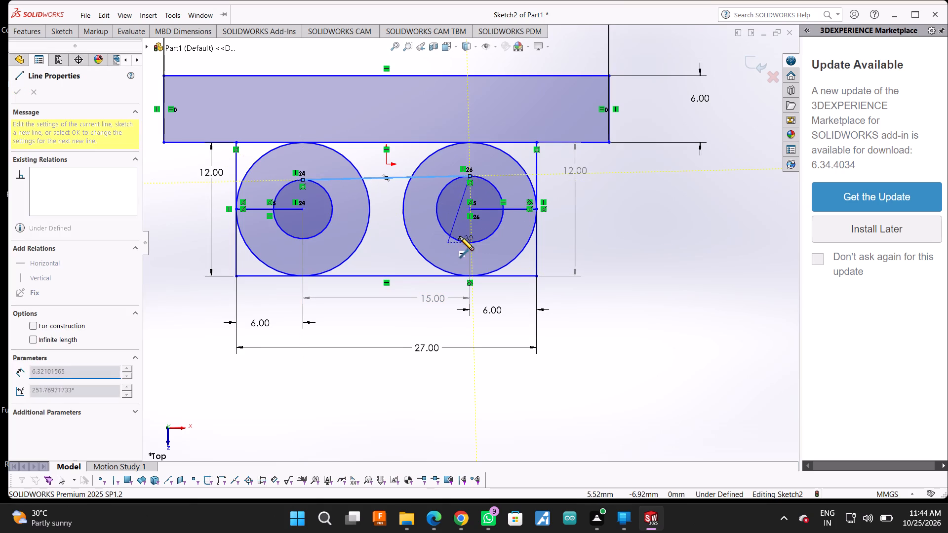
key("Escape")
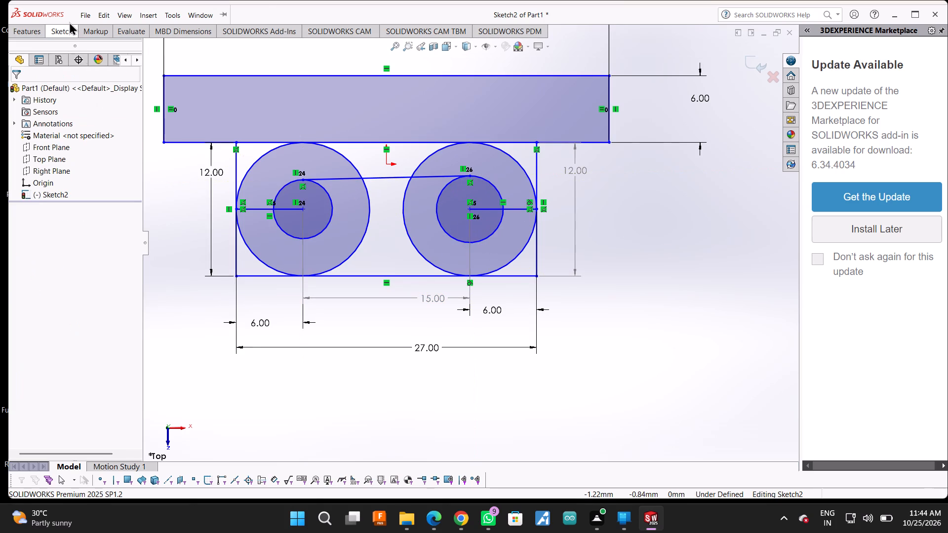
left_click(64, 29)
left_click(83, 45)
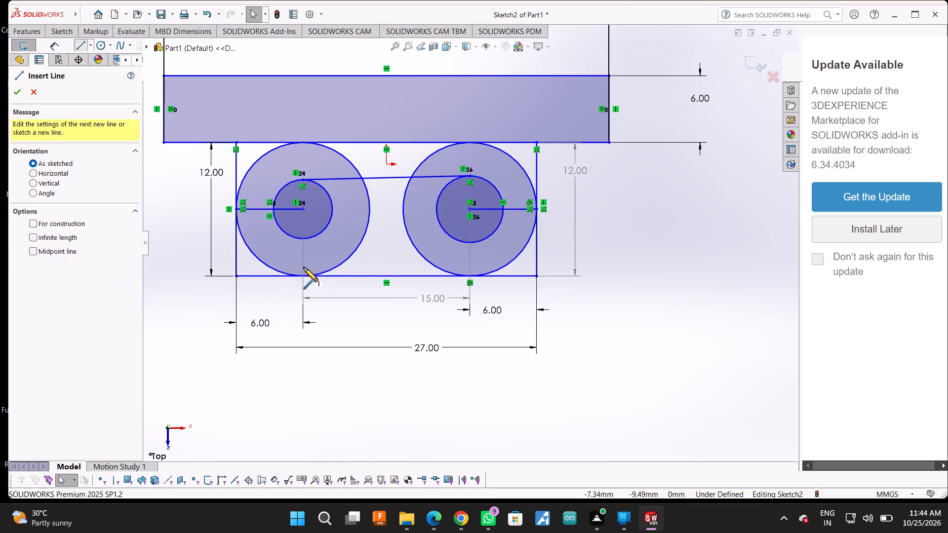
left_click(304, 240)
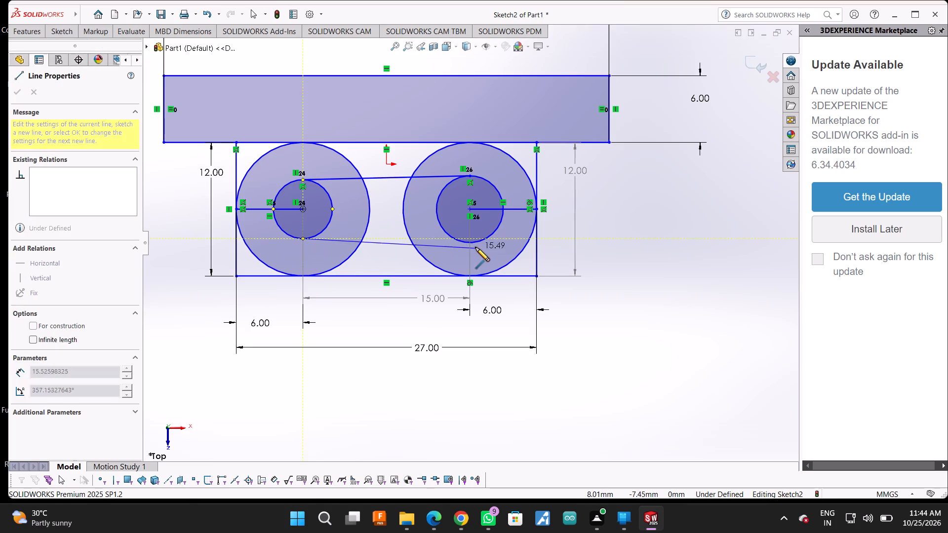
left_click(472, 242)
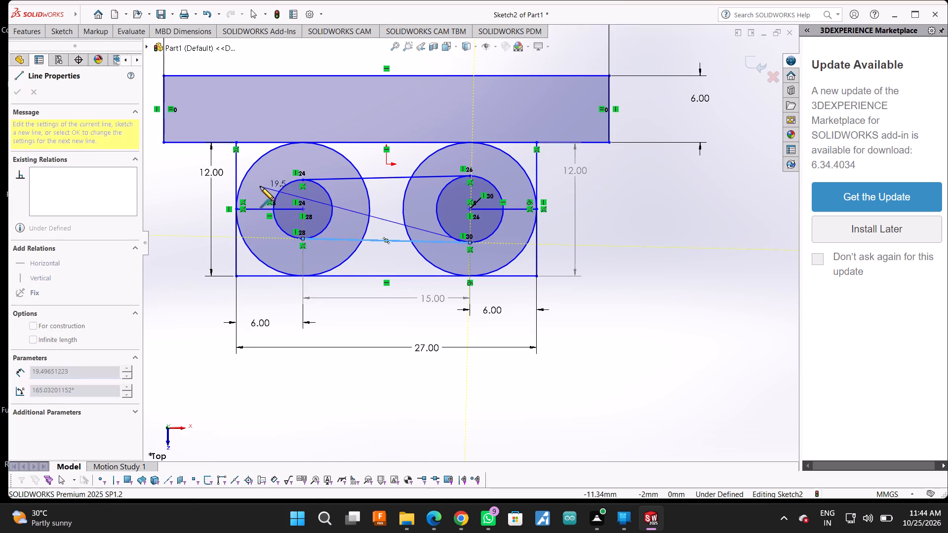
Power-trim the facing halves of the small circles and the large-circle arcs between the two connecting lines, leaving an open slot profile.
left_click(56, 36)
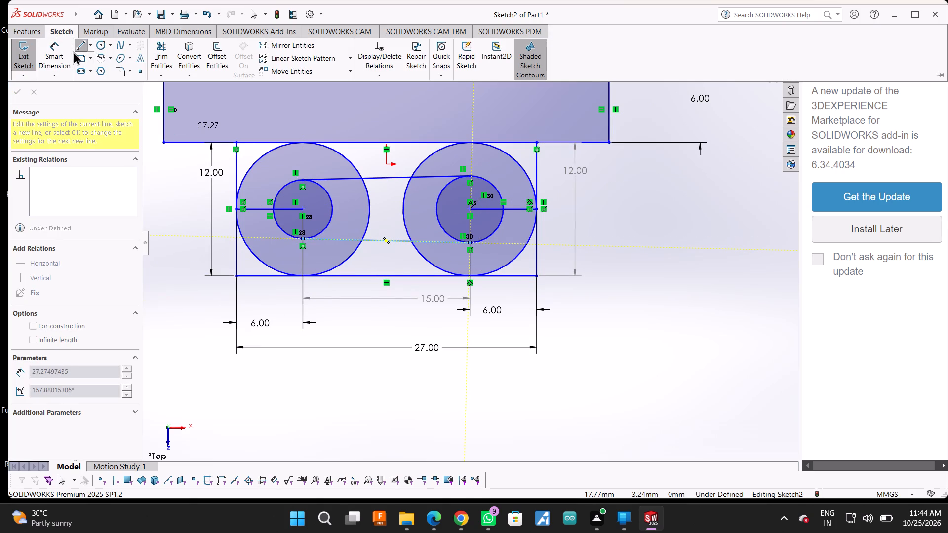
left_click(158, 41)
scroll(364, 186, "down", 2)
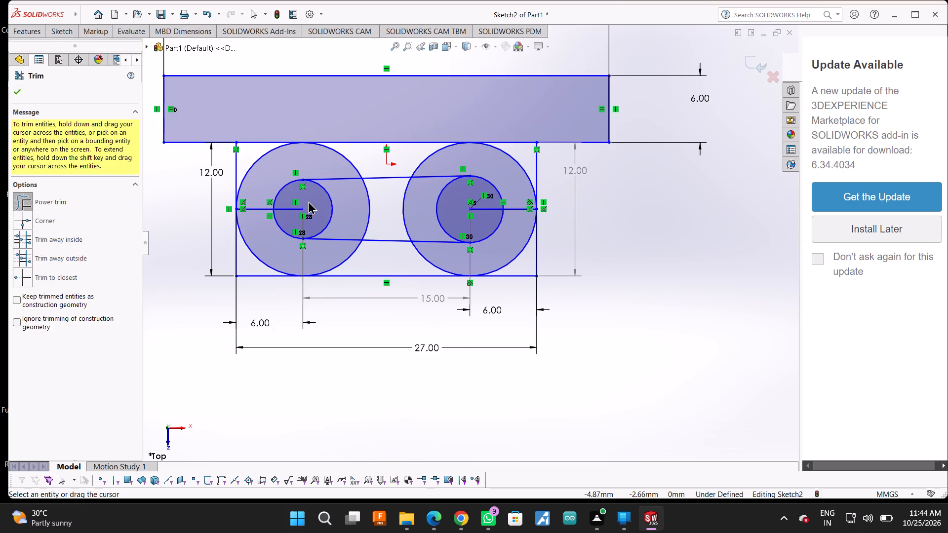
left_click_drag(294, 215, 311, 213)
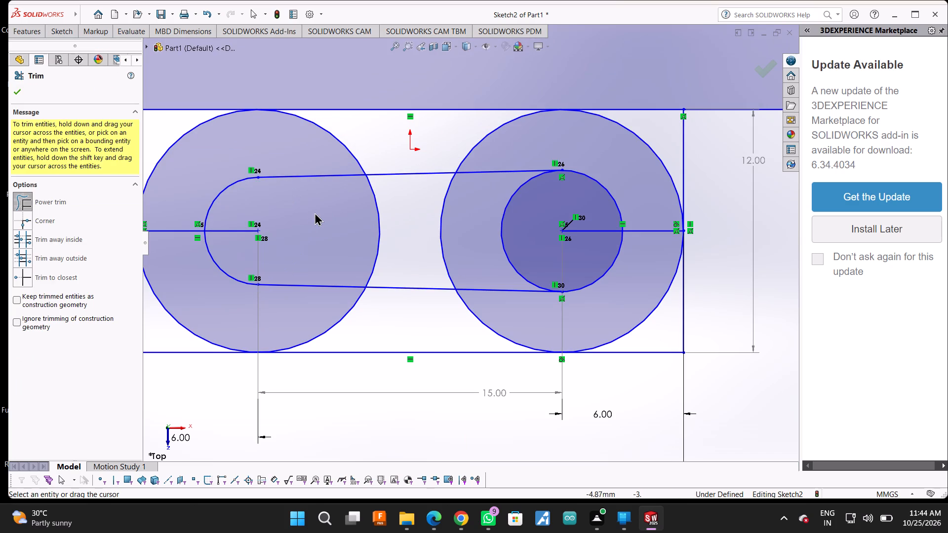
left_click_drag(354, 207, 518, 219)
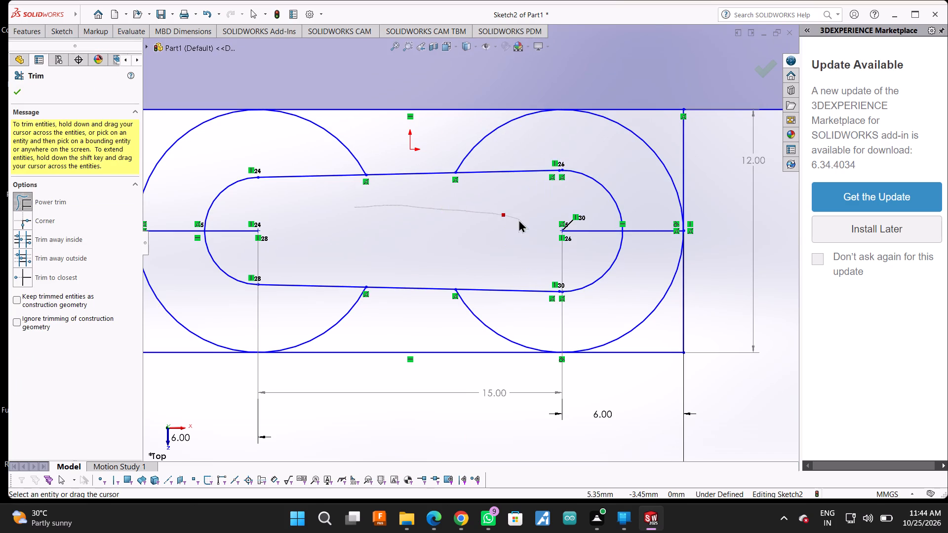
left_click_drag(518, 219, 519, 219)
Power-trim the remaining inward-facing arcs of both large circles above and below the inner slot.
left_click_drag(486, 143, 352, 147)
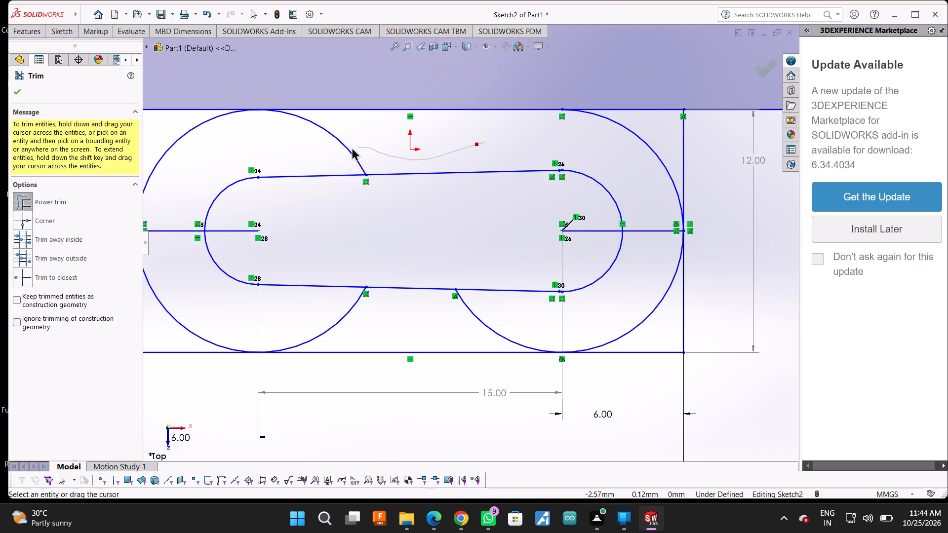
left_click_drag(352, 147, 340, 150)
left_click_drag(333, 301, 367, 303)
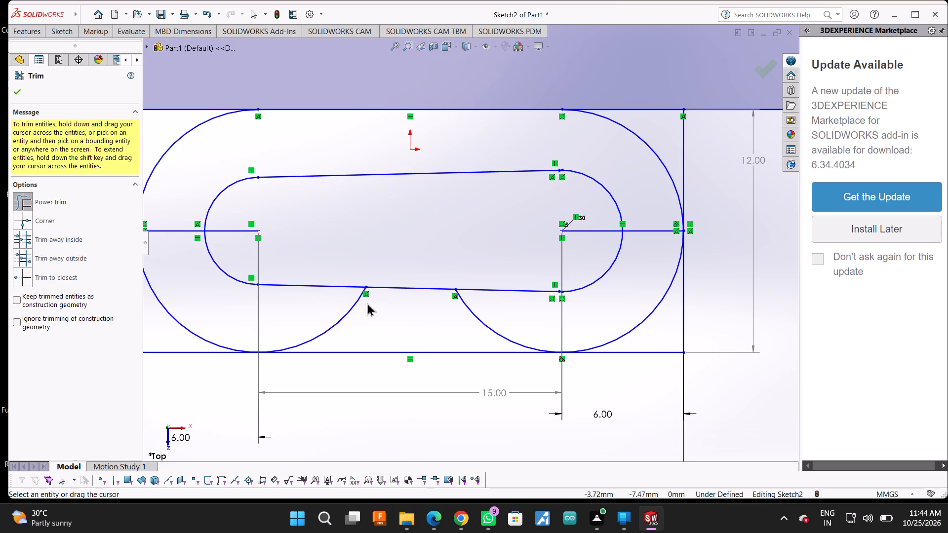
left_click_drag(367, 303, 496, 307)
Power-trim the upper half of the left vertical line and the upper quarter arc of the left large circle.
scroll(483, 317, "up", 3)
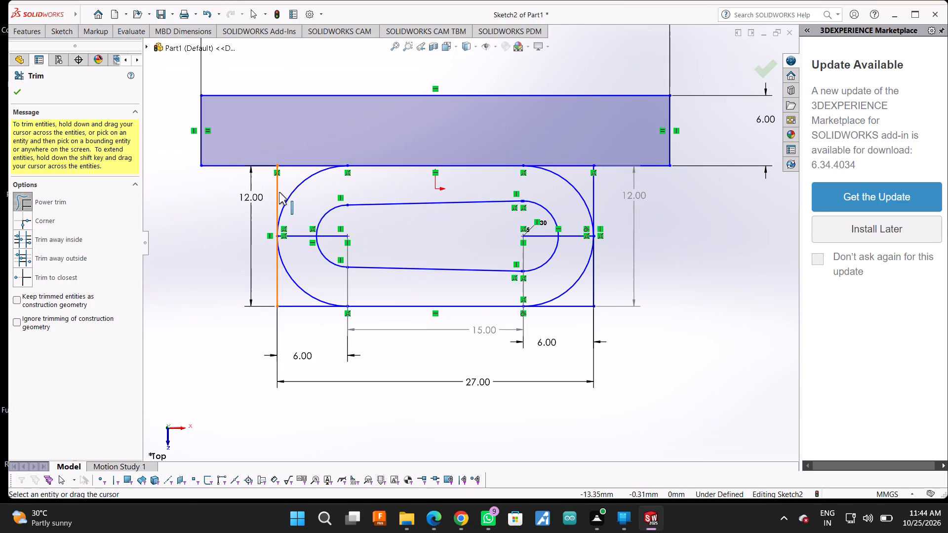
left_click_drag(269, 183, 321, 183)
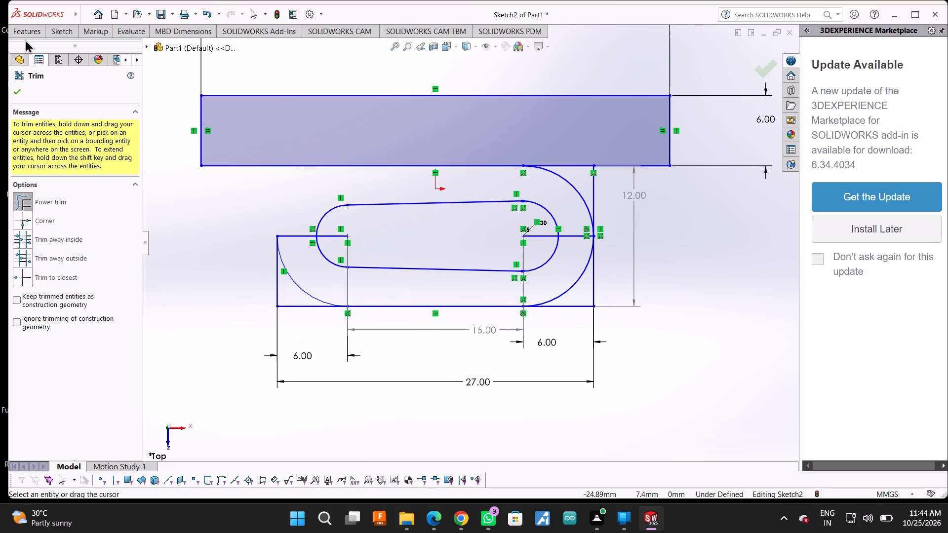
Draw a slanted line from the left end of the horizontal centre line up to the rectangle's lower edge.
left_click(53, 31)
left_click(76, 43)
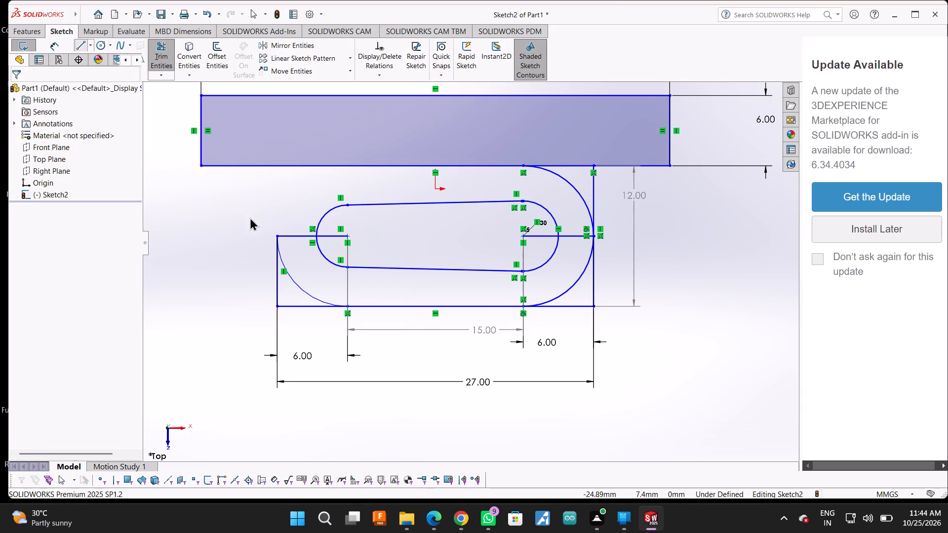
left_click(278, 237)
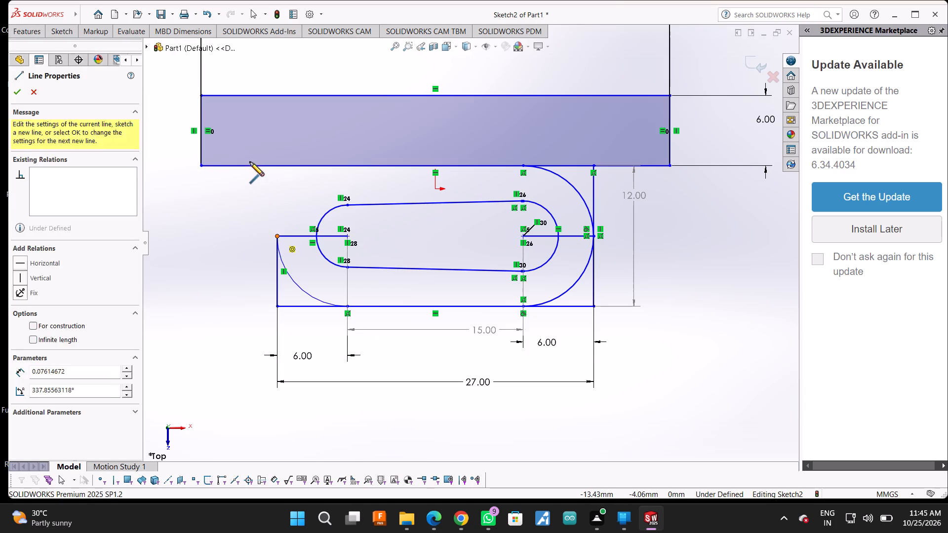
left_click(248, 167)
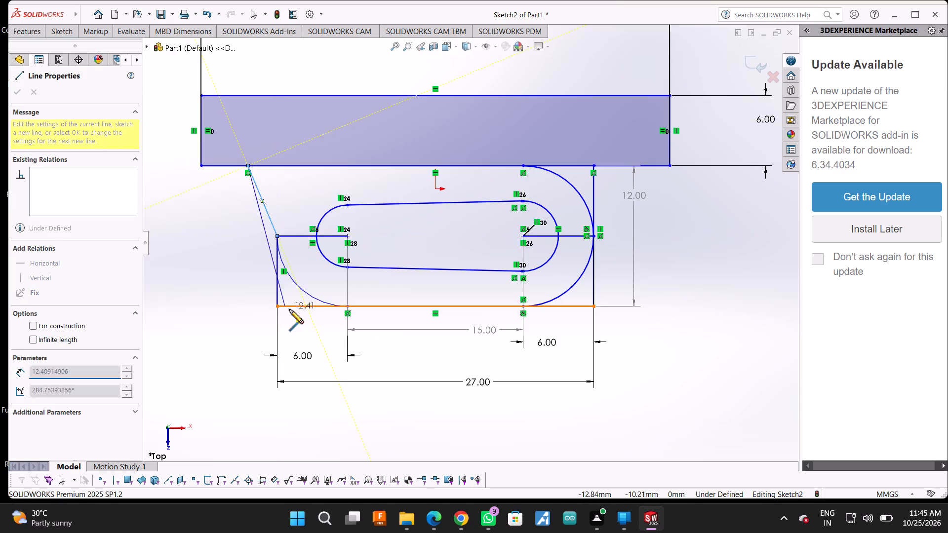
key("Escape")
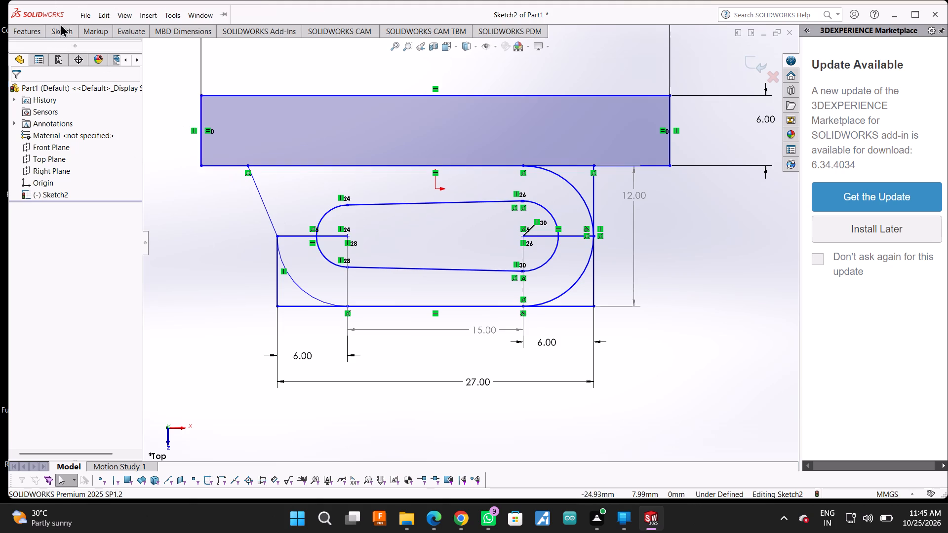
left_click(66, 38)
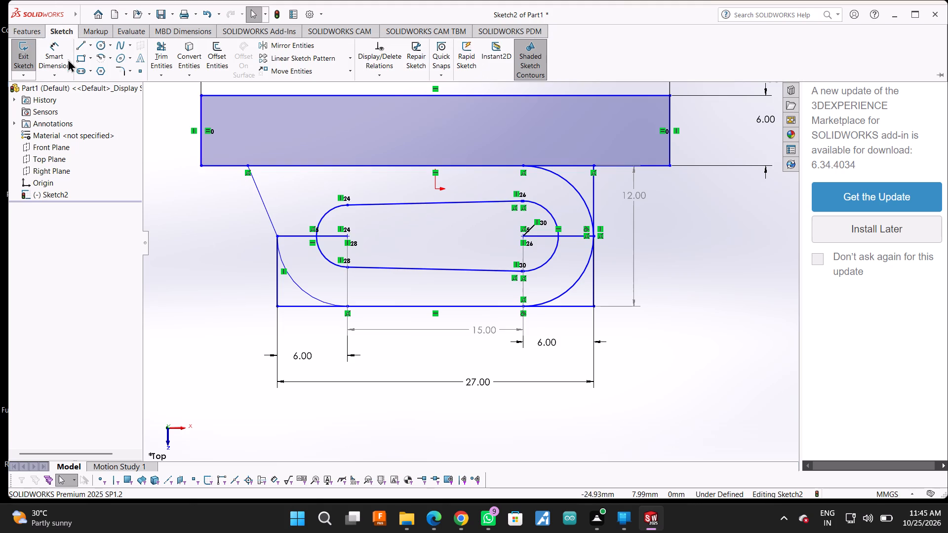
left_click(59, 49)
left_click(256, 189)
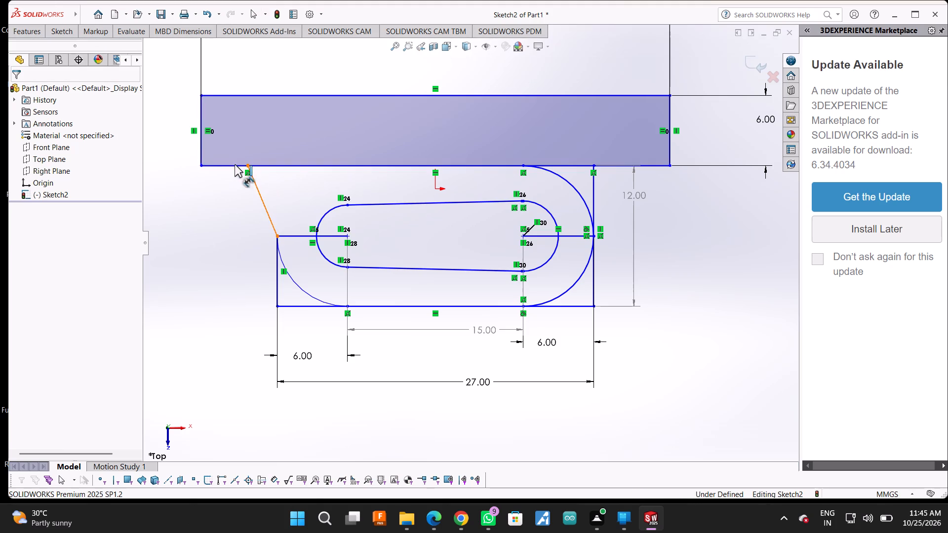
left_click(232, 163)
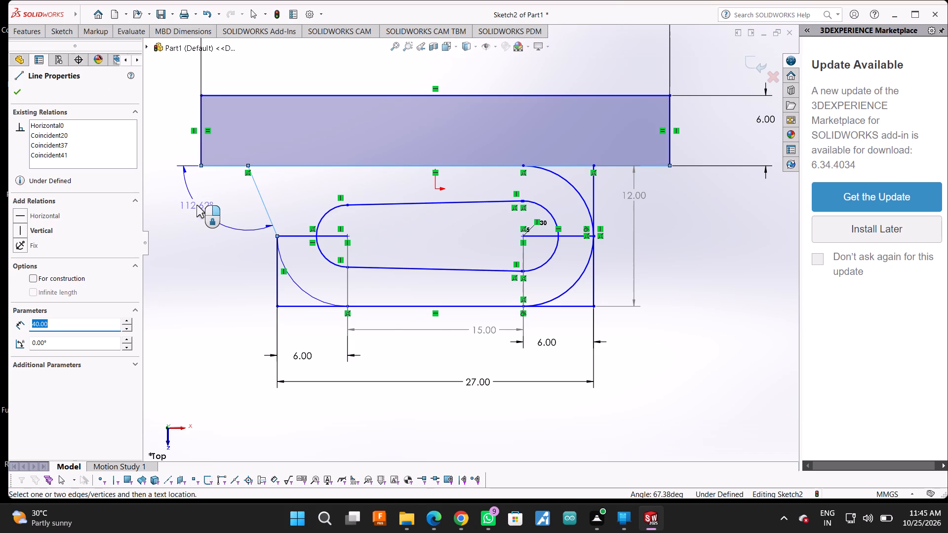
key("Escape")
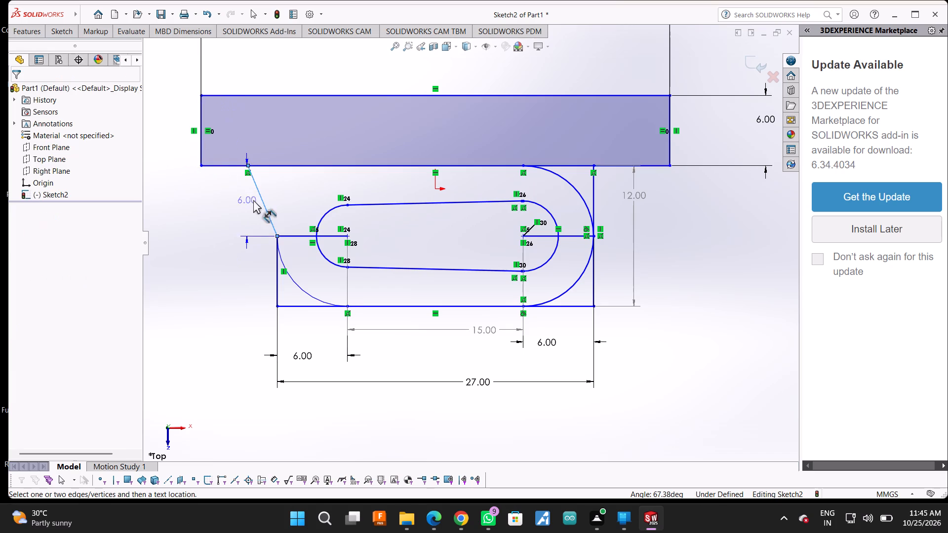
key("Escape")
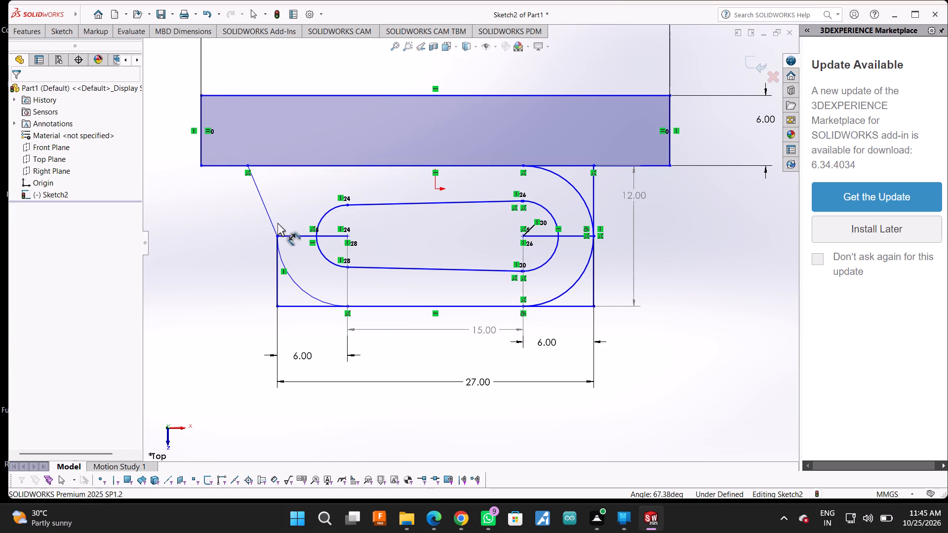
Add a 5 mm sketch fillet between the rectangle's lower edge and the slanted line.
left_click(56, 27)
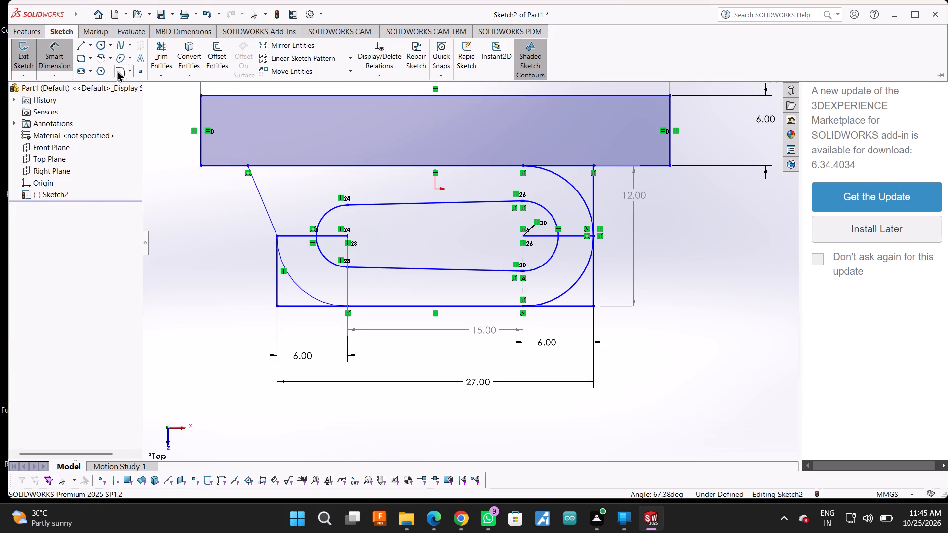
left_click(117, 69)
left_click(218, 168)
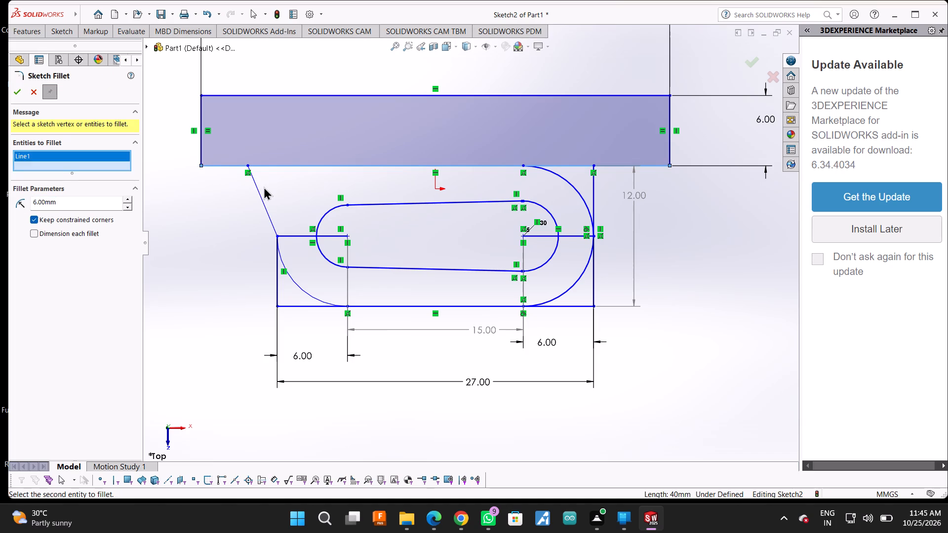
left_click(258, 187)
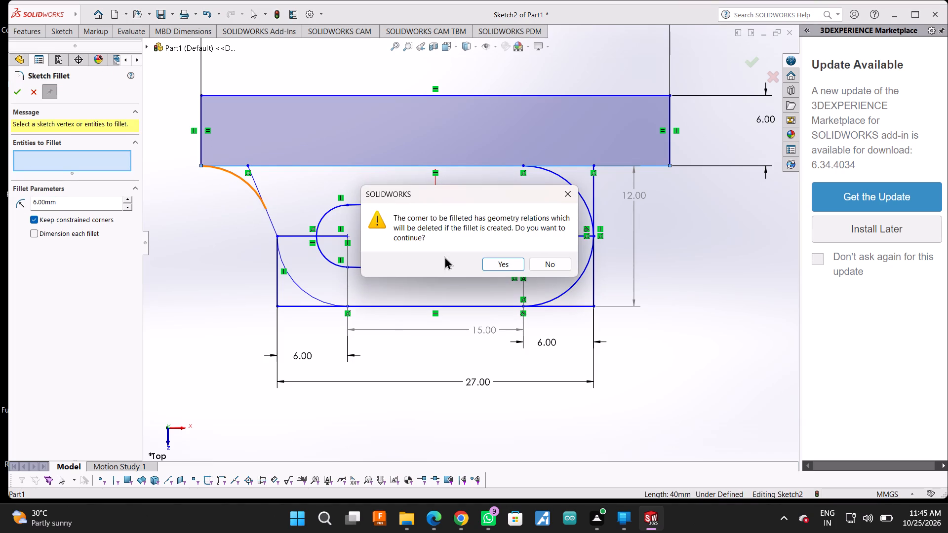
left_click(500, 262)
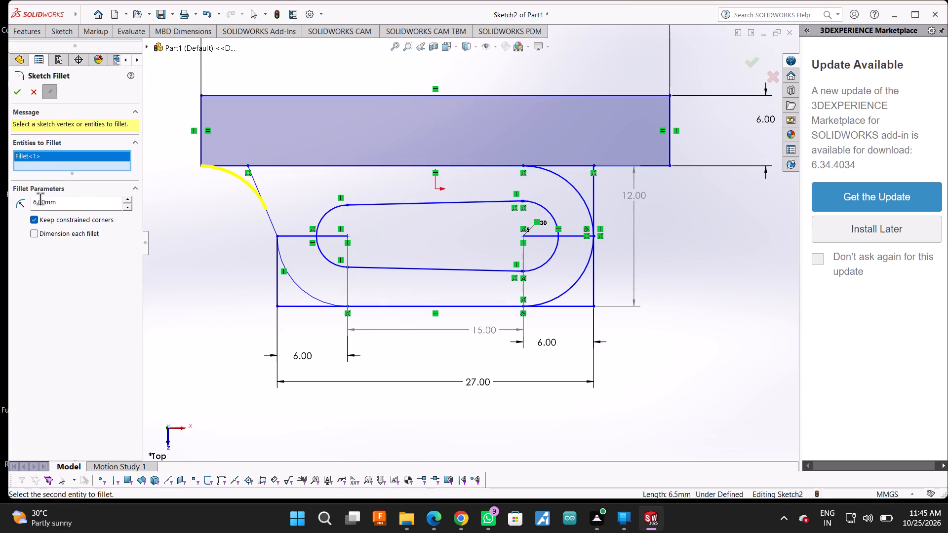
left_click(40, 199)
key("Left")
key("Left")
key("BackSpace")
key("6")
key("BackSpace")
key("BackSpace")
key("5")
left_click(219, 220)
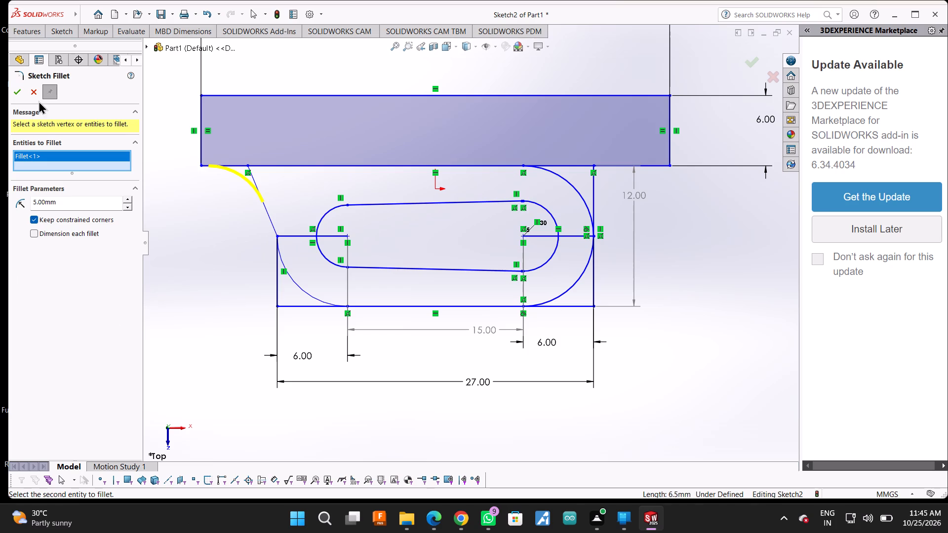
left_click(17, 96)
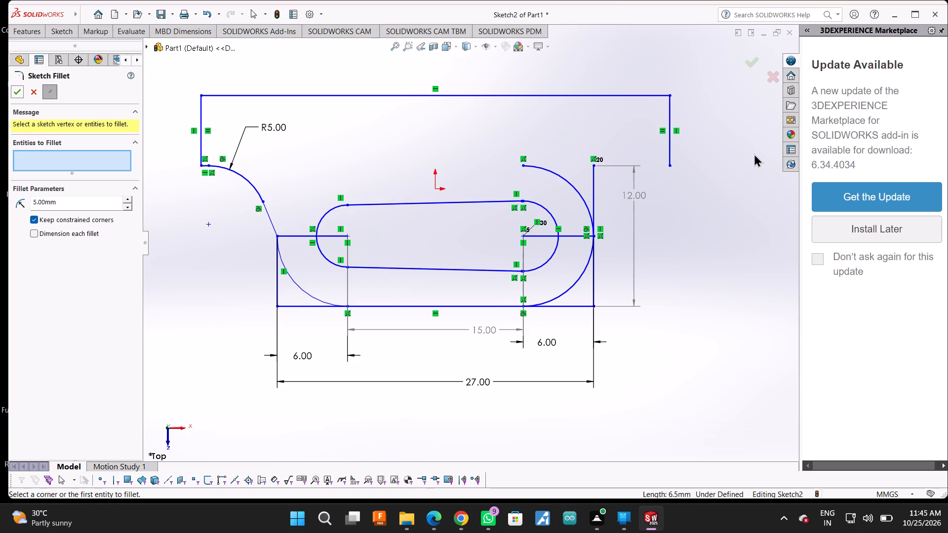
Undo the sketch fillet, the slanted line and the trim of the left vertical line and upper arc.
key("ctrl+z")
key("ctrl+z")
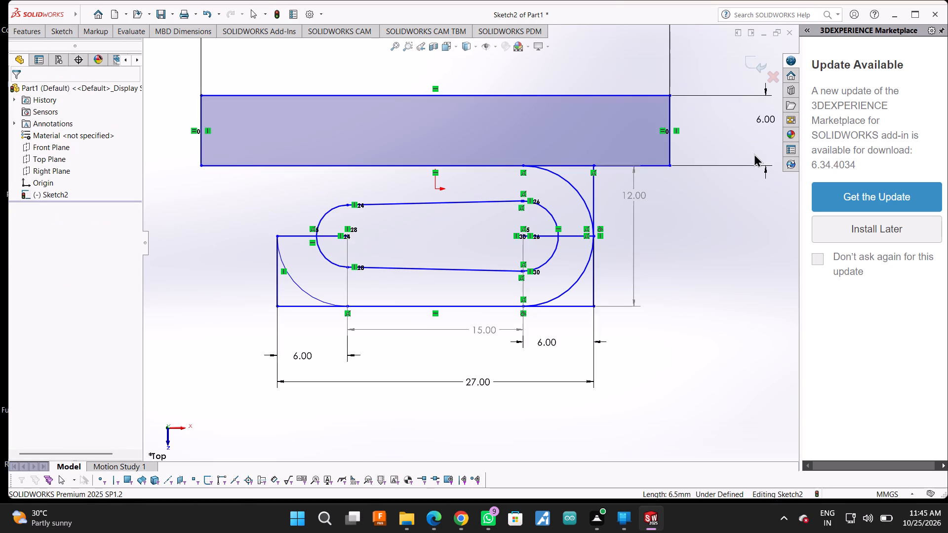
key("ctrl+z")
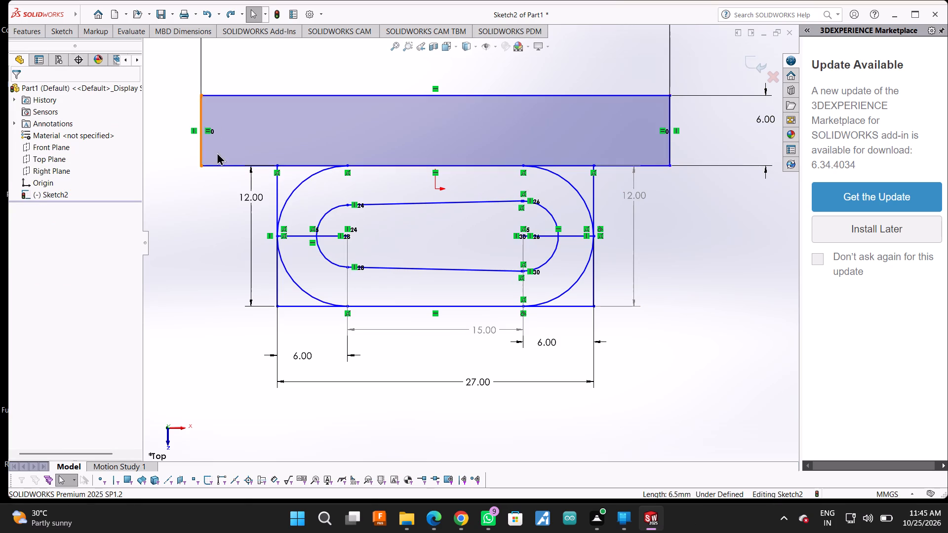
Add a 5 mm sketch fillet between the rectangle's lower edge and the left vertical line.
left_click(54, 34)
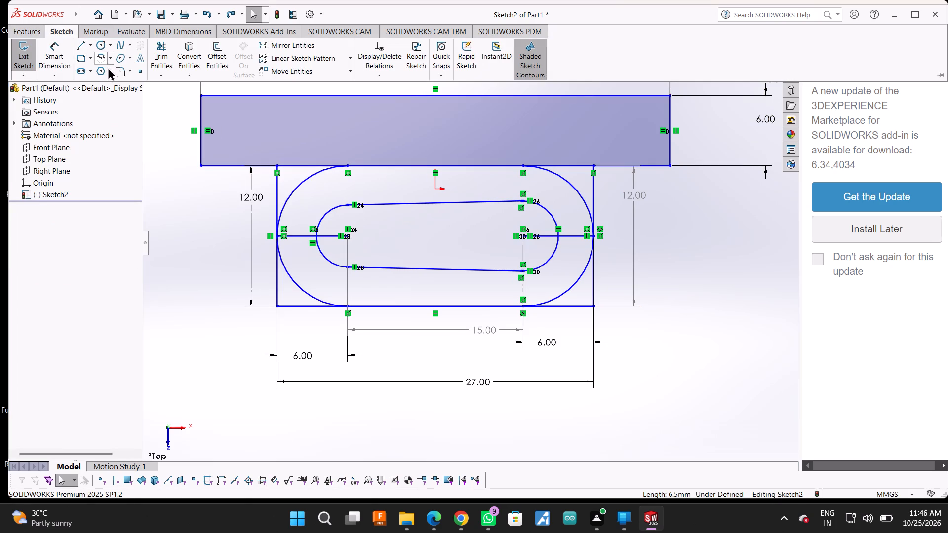
left_click(114, 69)
left_click(235, 165)
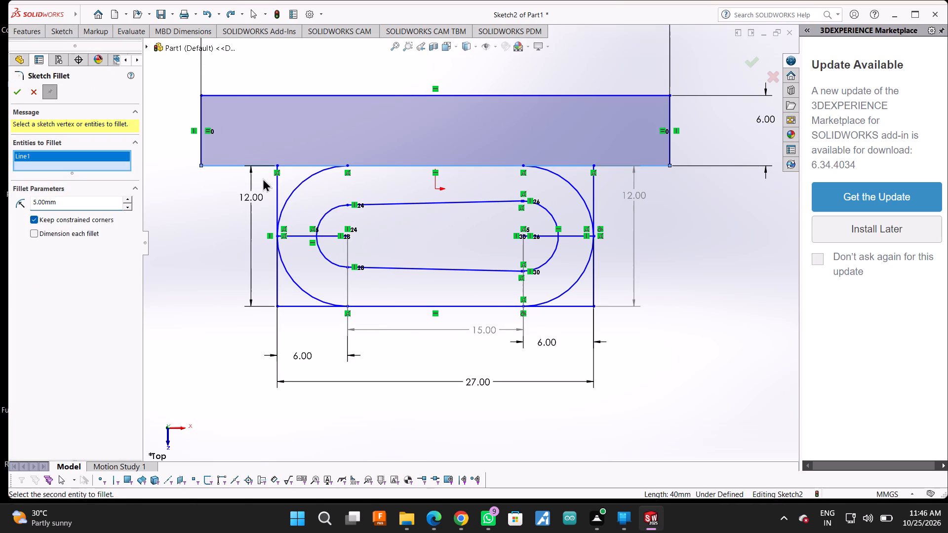
left_click(279, 191)
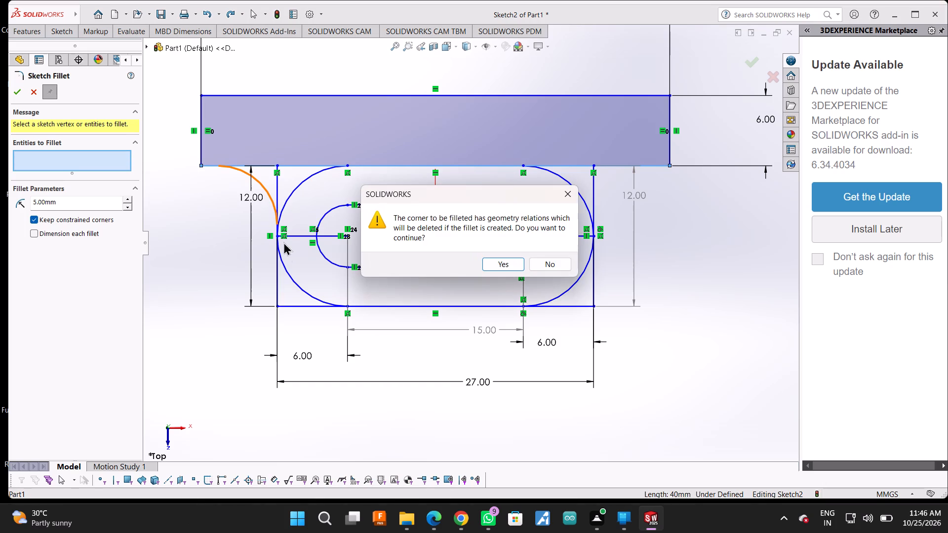
left_click(505, 261)
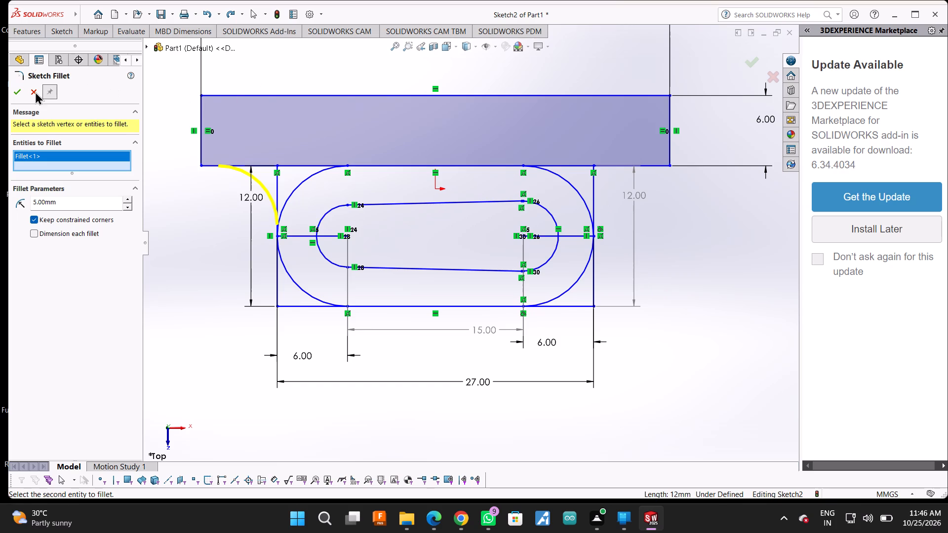
left_click(18, 94)
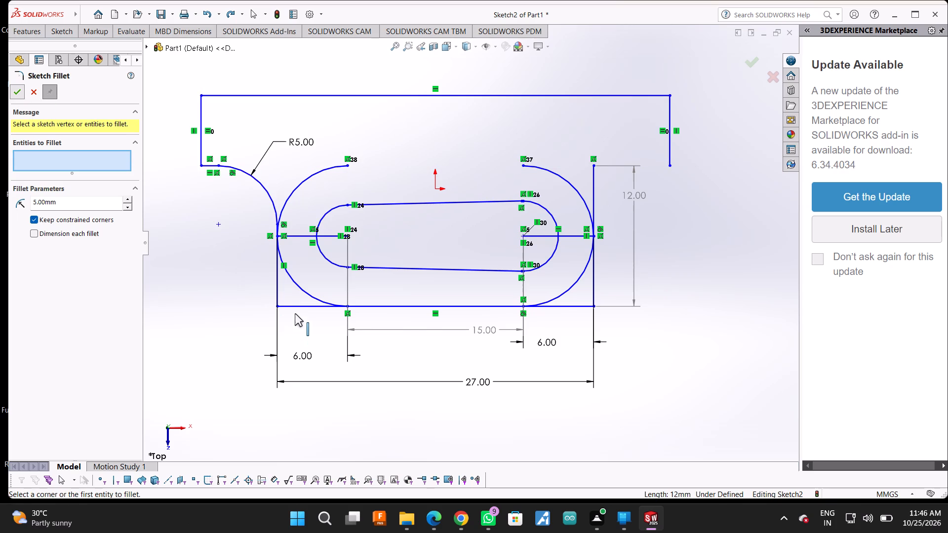
left_click(12, 97)
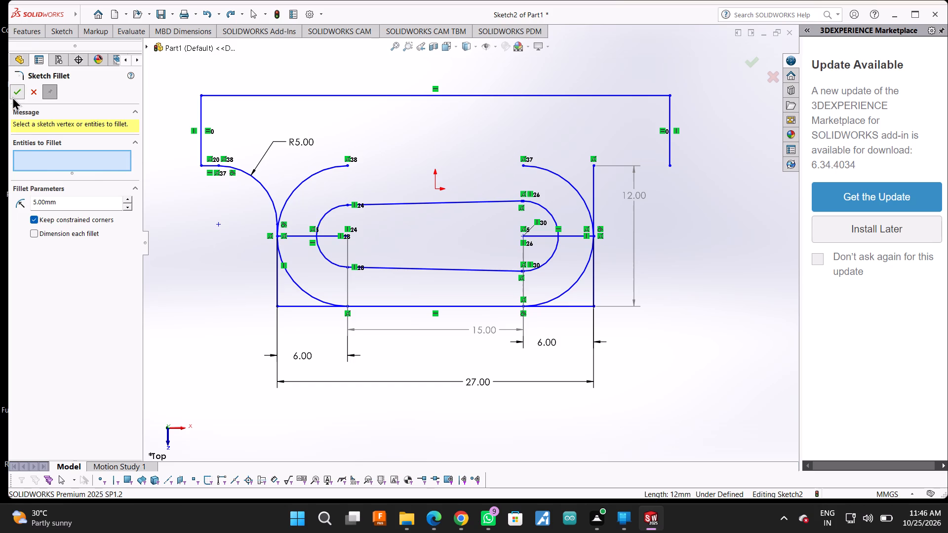
Power-trim the lower part of the left vertical line and the bottom line's overhang outside the left large arc.
left_click(62, 34)
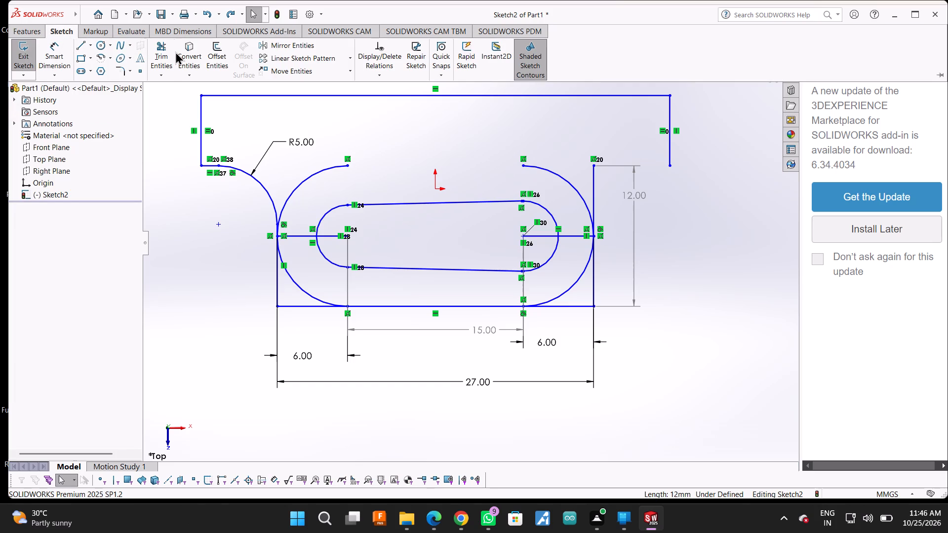
left_click(165, 48)
left_click_drag(267, 259, 303, 297)
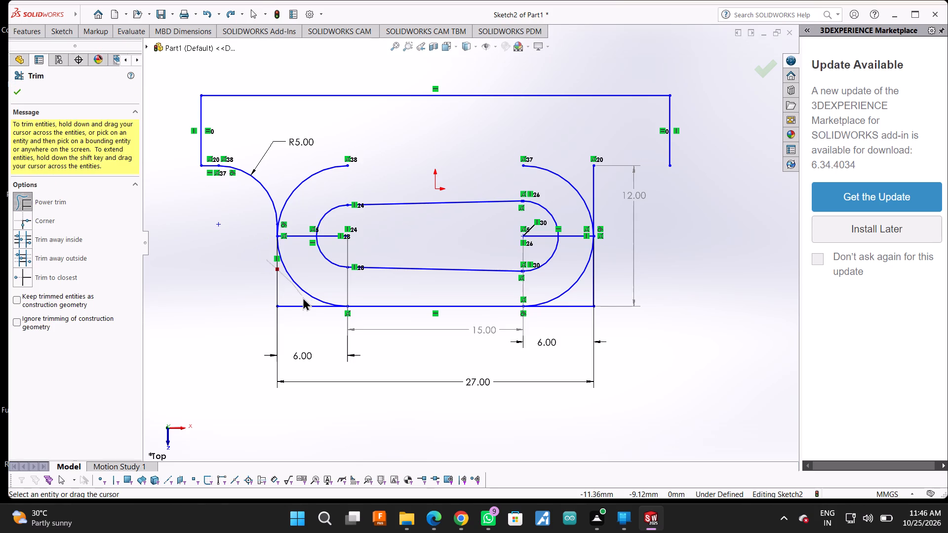
left_click_drag(303, 297, 305, 307)
left_click(305, 307)
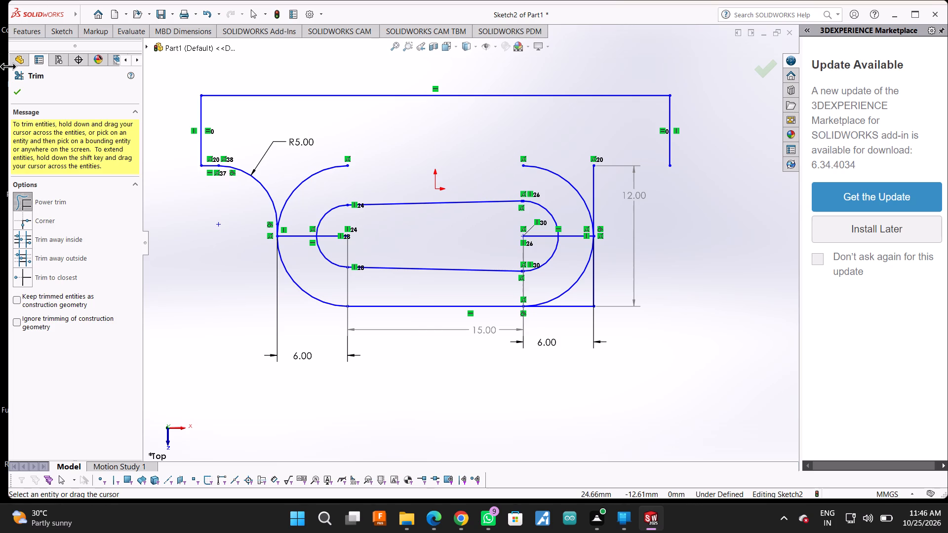
Draw a horizontal line about 6.5 mm long from the right vertical line's upper end to the upper rectangle's lower-right corner.
left_click(53, 30)
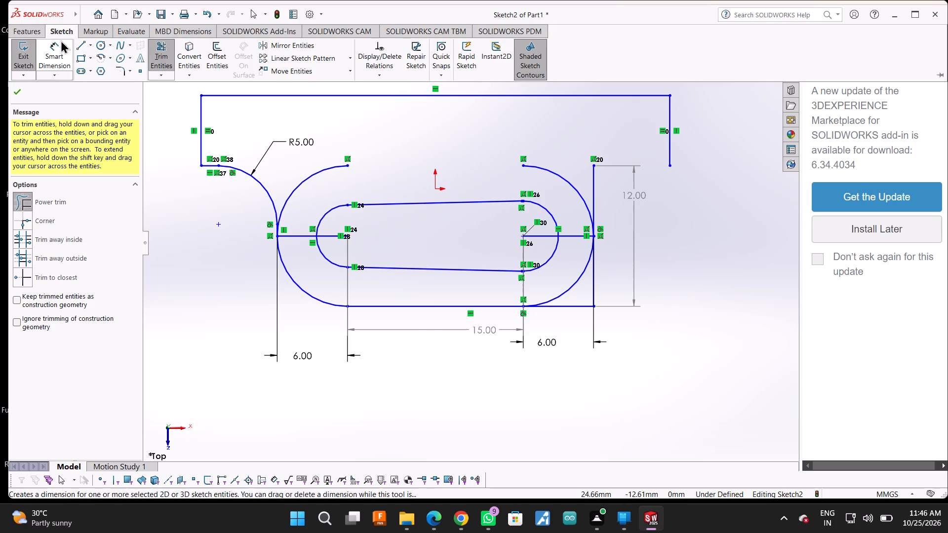
left_click(86, 41)
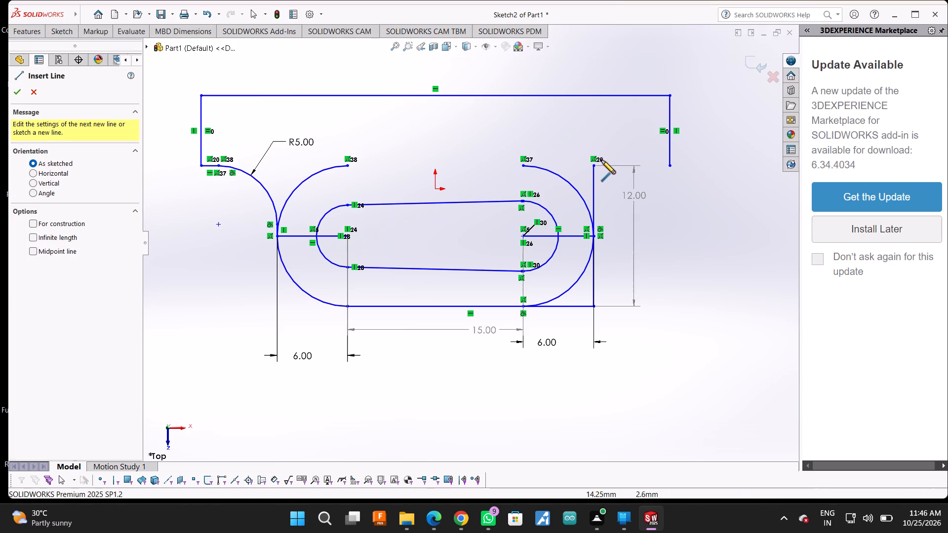
left_click(592, 165)
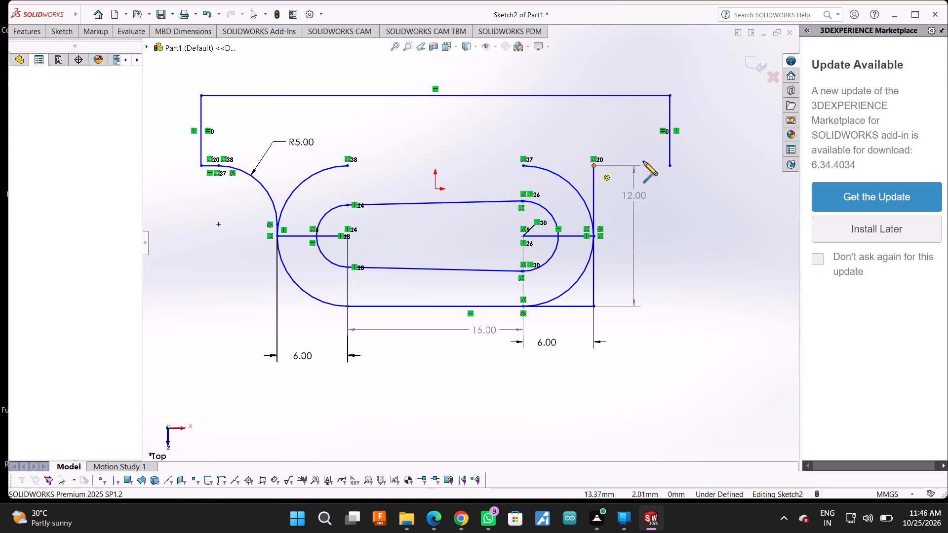
left_click(669, 166)
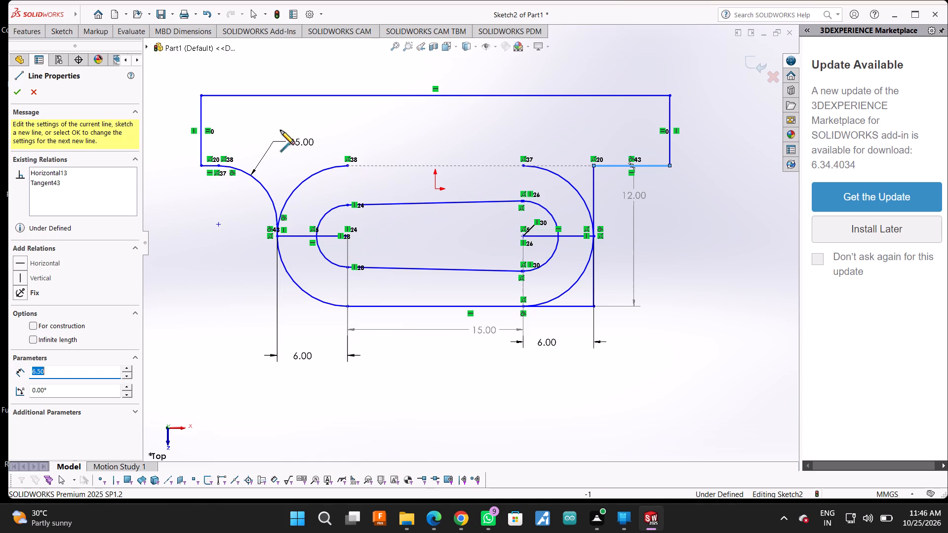
Power-trim the upper quarters of the left and right large arcs.
left_click(69, 30)
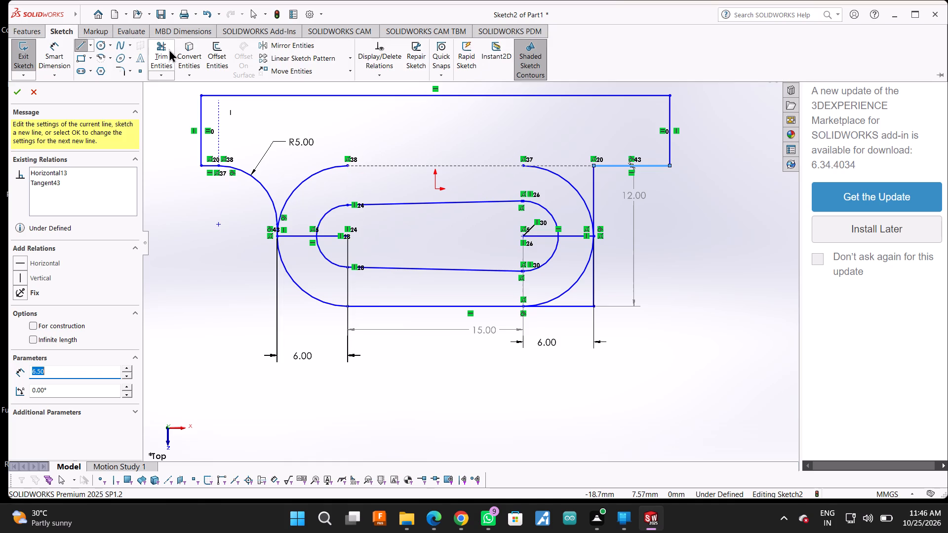
left_click(161, 47)
left_click_drag(292, 175, 471, 181)
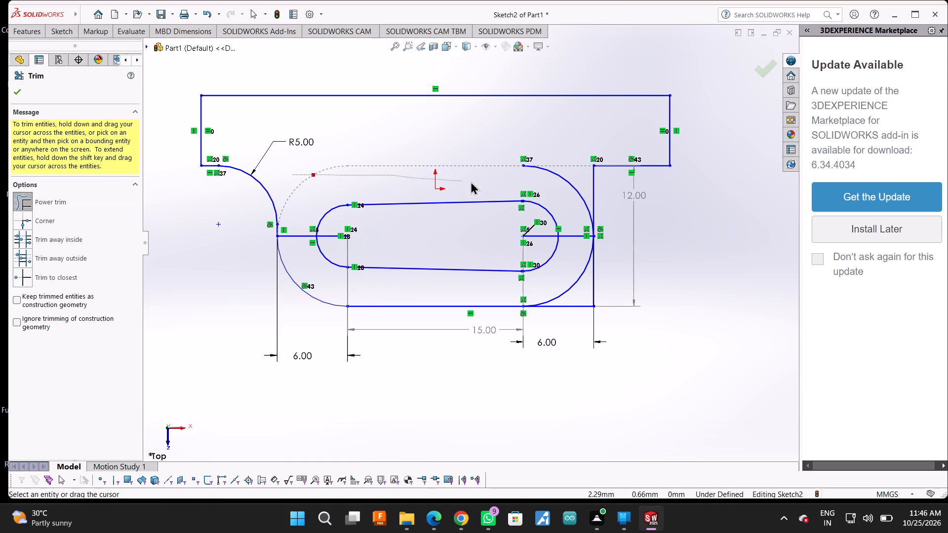
left_click_drag(471, 181, 552, 166)
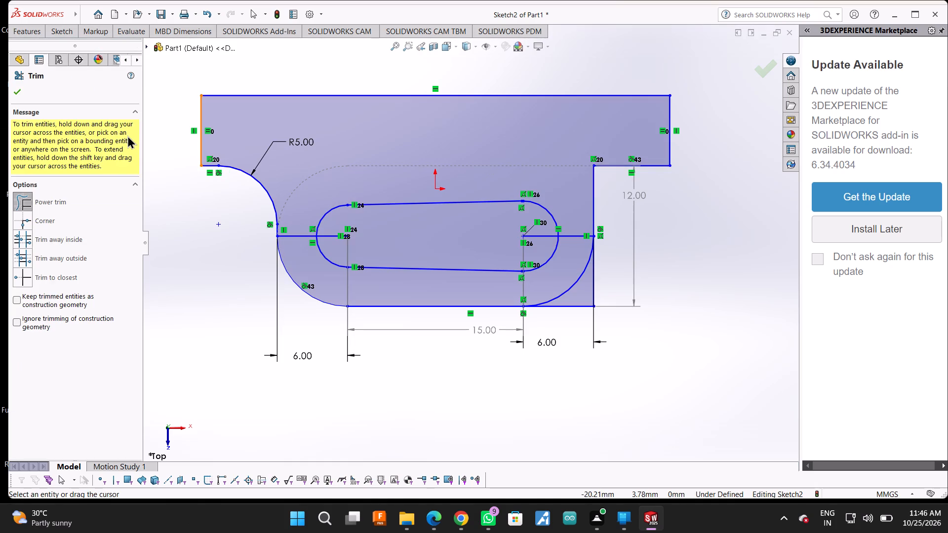
Add a 5 mm sketch fillet between the right vertical line and the short horizontal line at the rectangle's lower-right end.
left_click(36, 26)
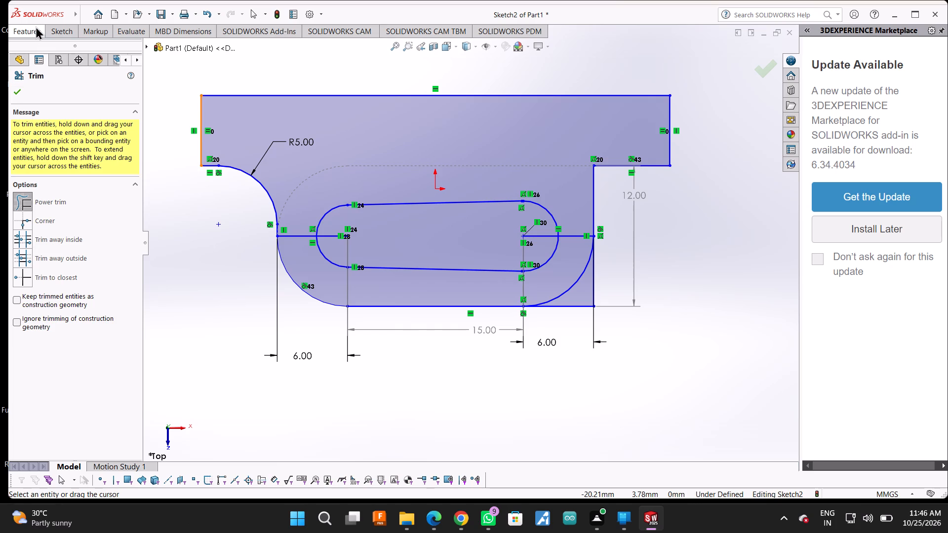
left_click(57, 38)
left_click(69, 30)
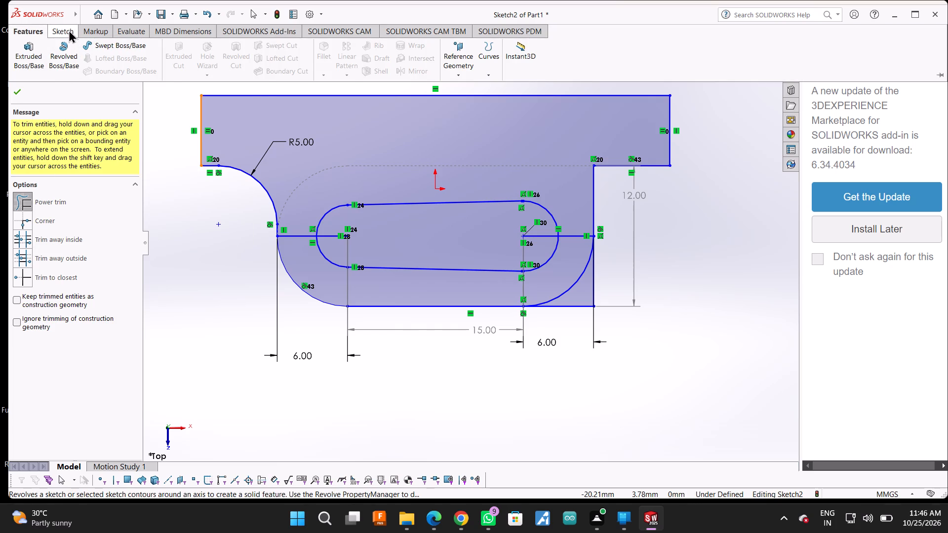
left_click(121, 66)
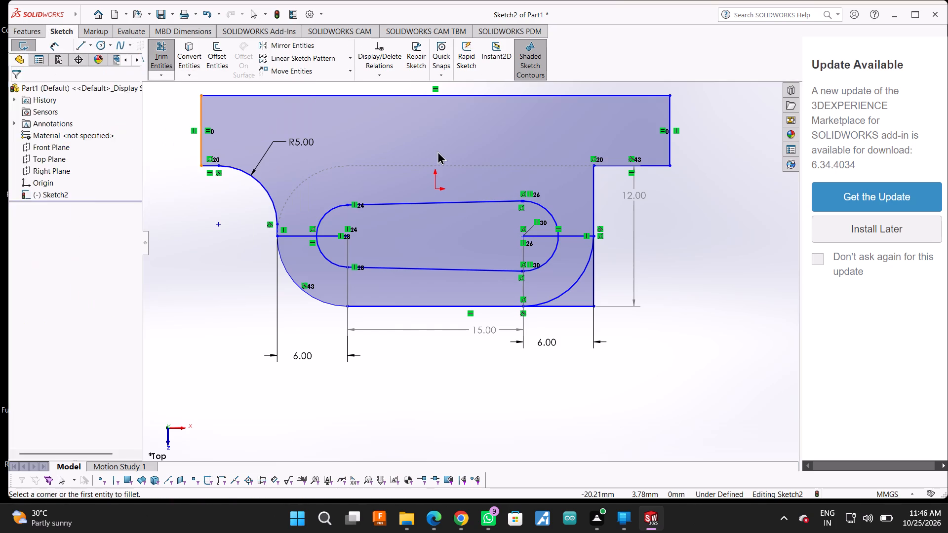
left_click(592, 183)
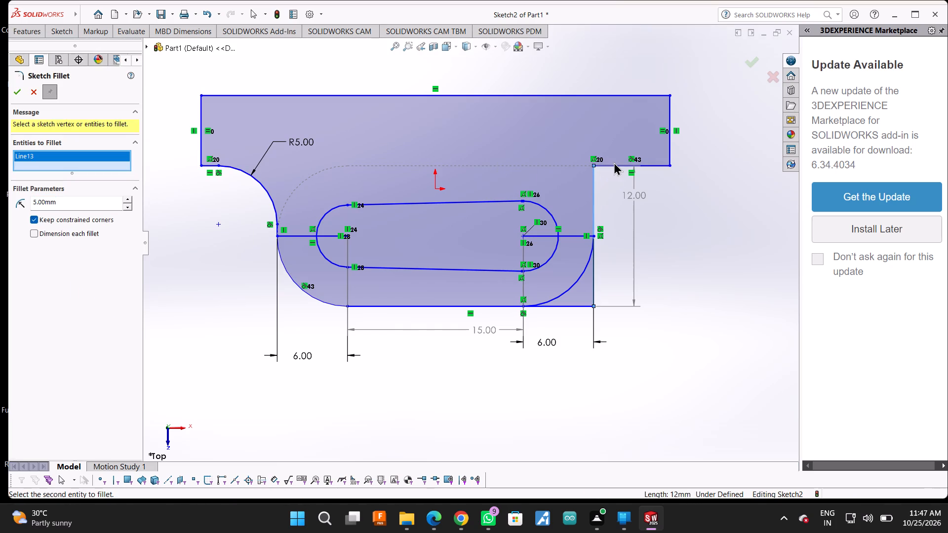
left_click(615, 166)
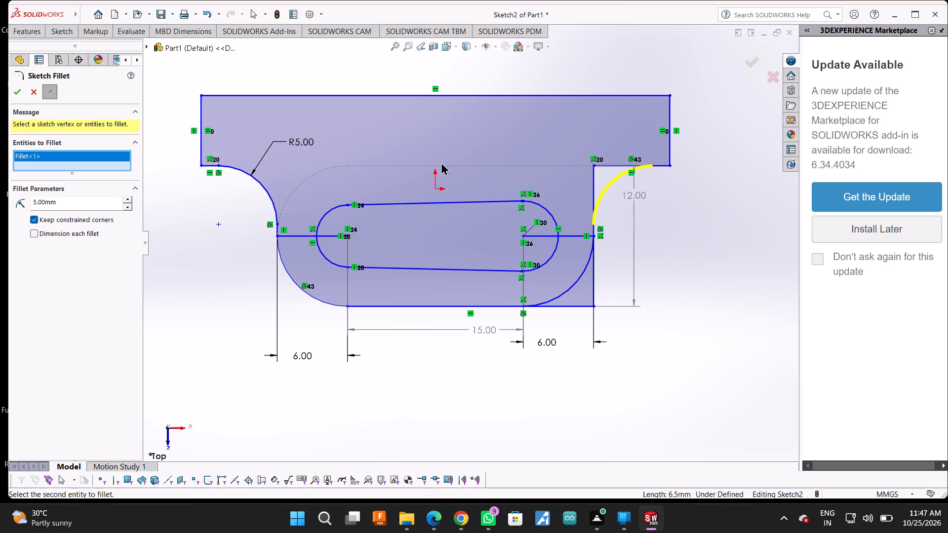
left_click(22, 86)
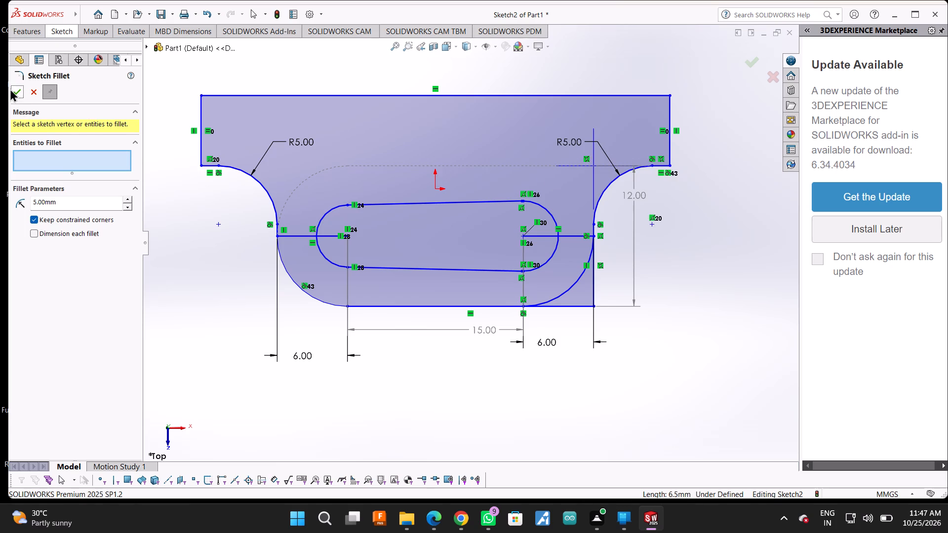
left_click(12, 89)
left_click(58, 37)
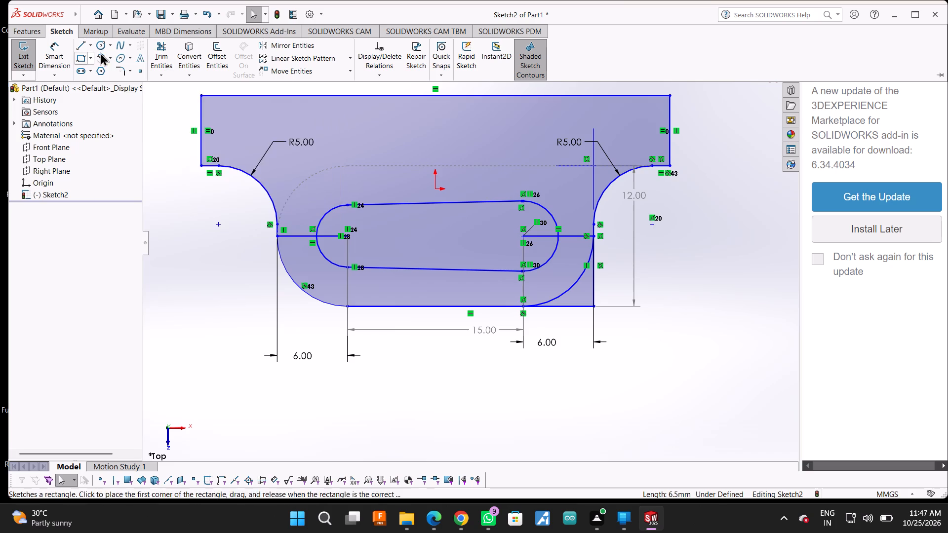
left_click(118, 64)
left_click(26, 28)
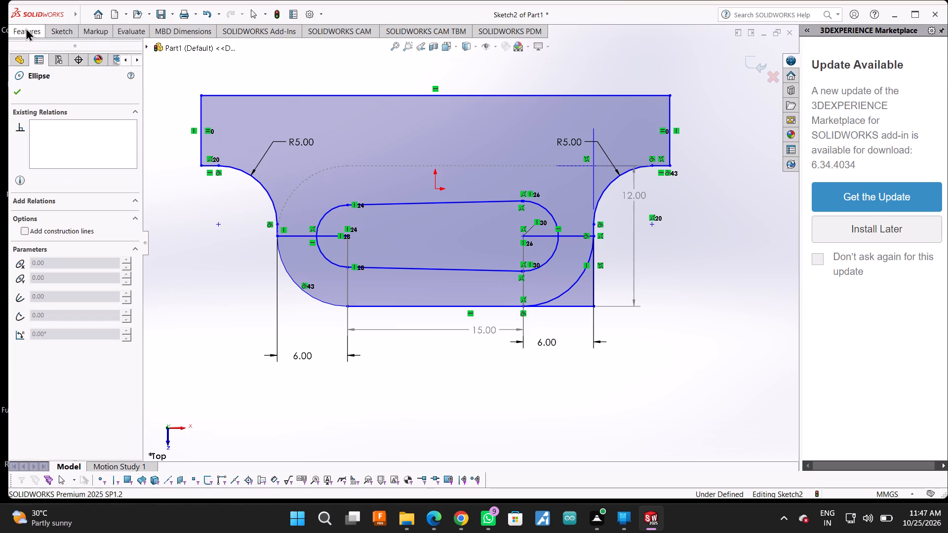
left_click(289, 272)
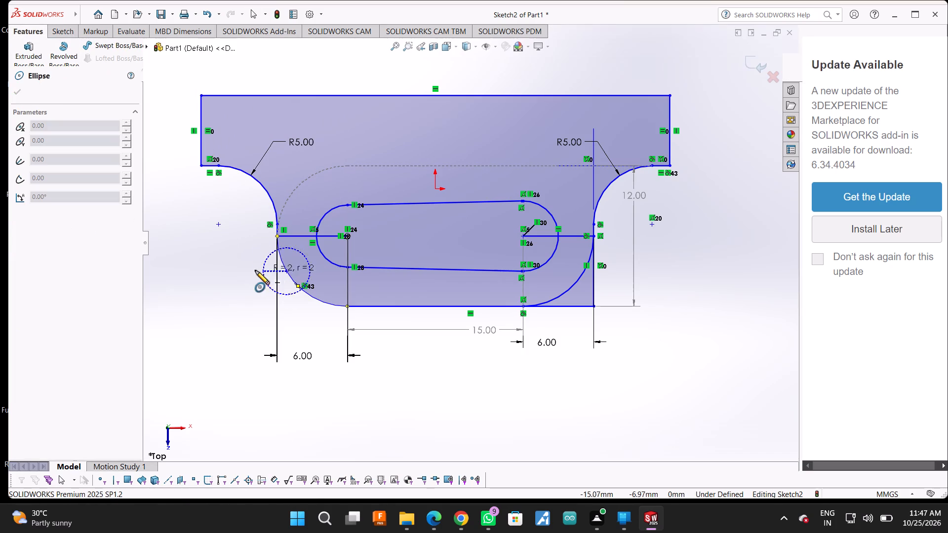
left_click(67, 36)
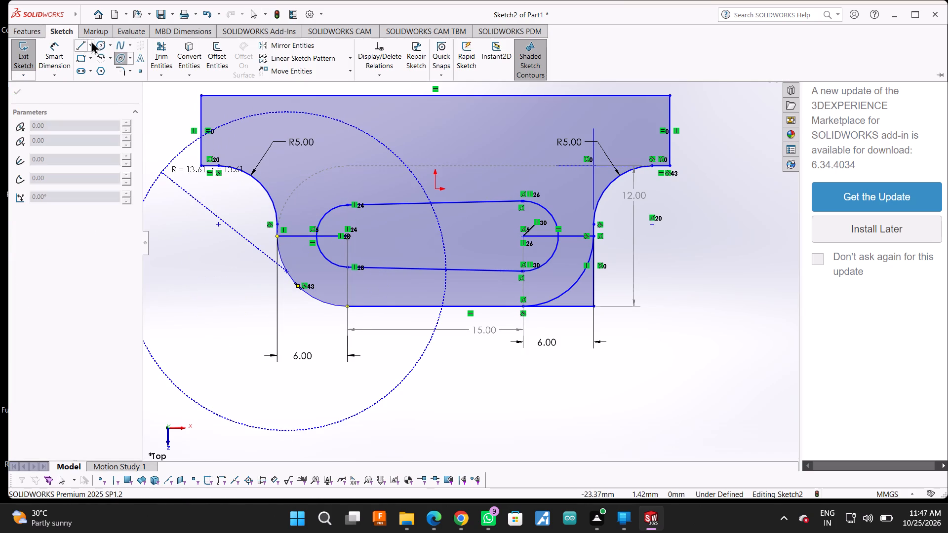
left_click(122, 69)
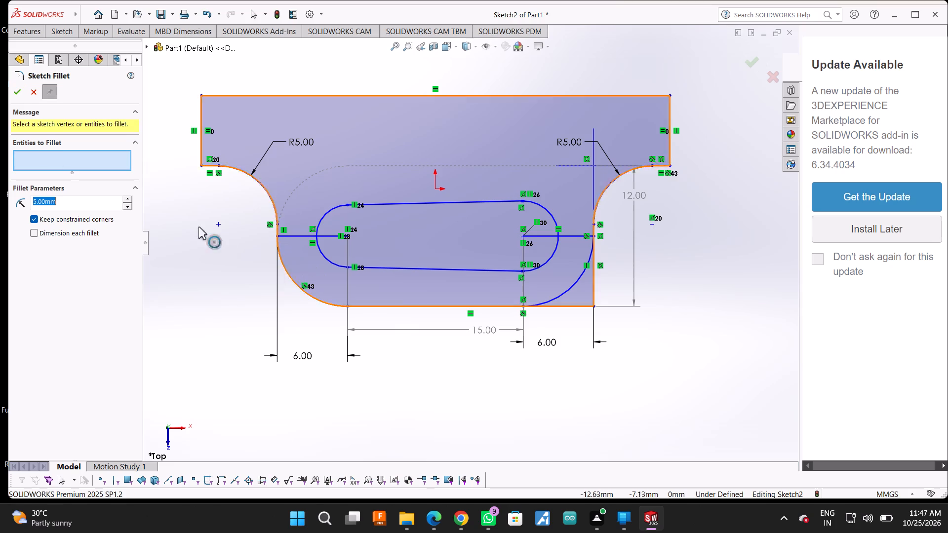
Dimension the radius of the left large arc as a driven dimension.
left_click(59, 33)
left_click(52, 43)
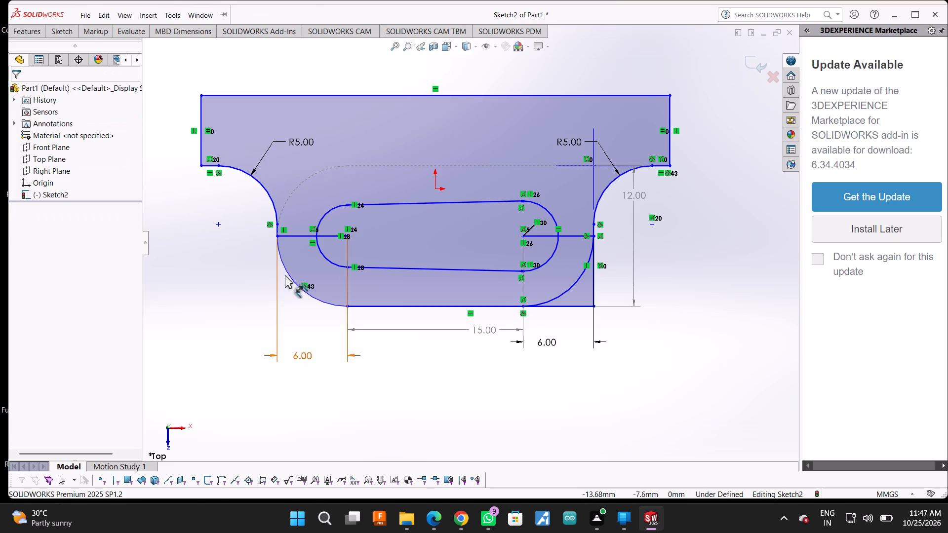
left_click(290, 276)
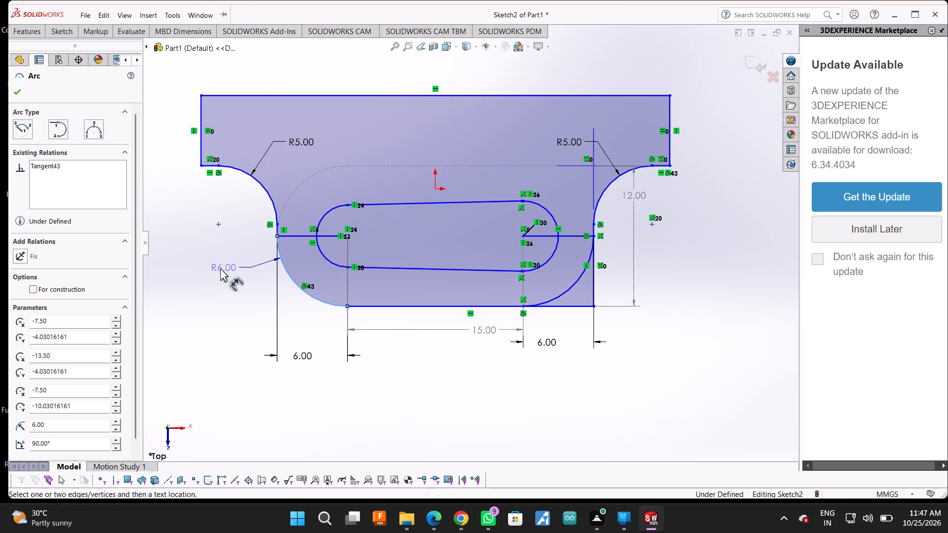
left_click(213, 268)
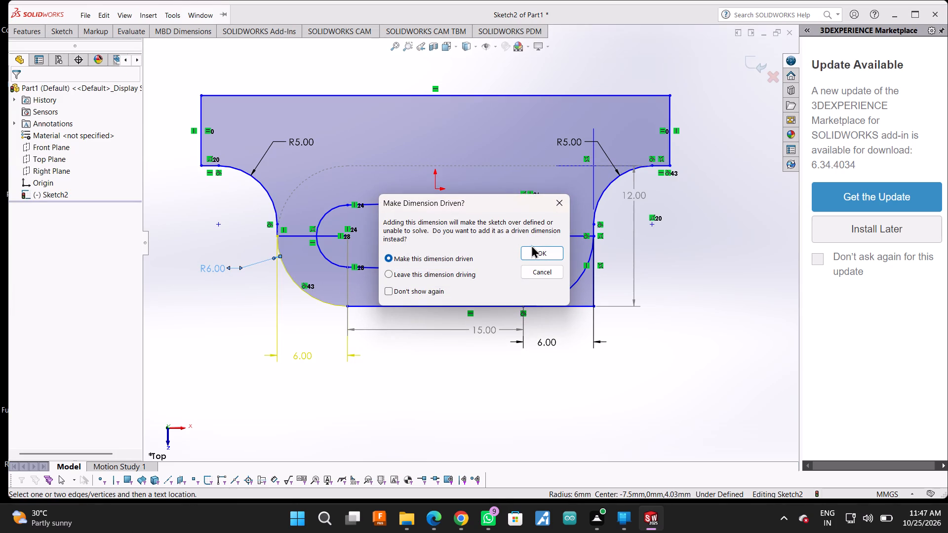
left_click(532, 249)
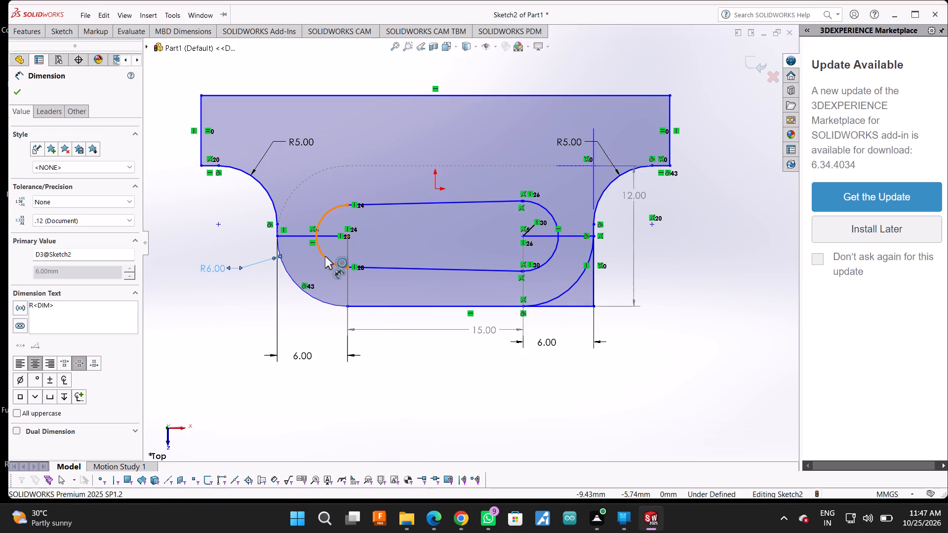
Dimension the radii of the inner slot's left and right end arcs as 3 mm each.
left_click(325, 256)
left_click(196, 227)
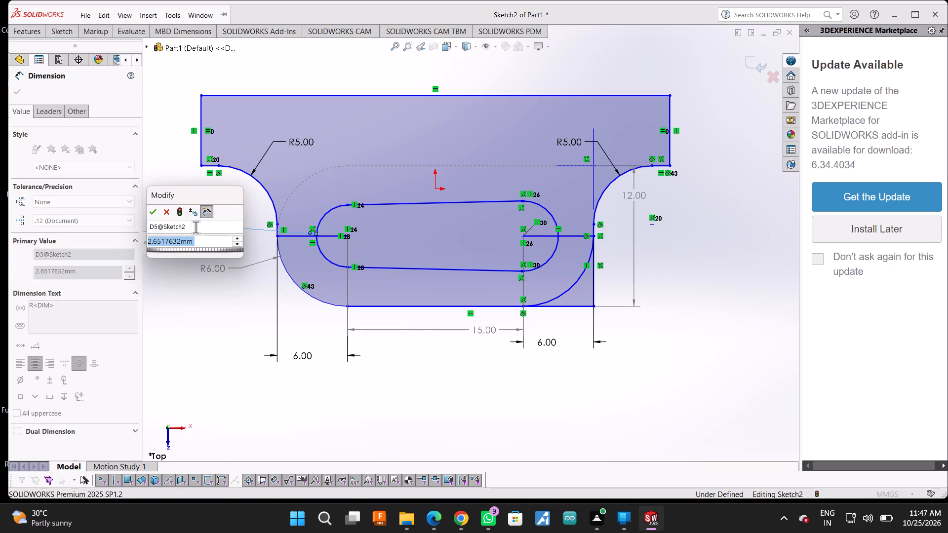
key("3")
key("Return")
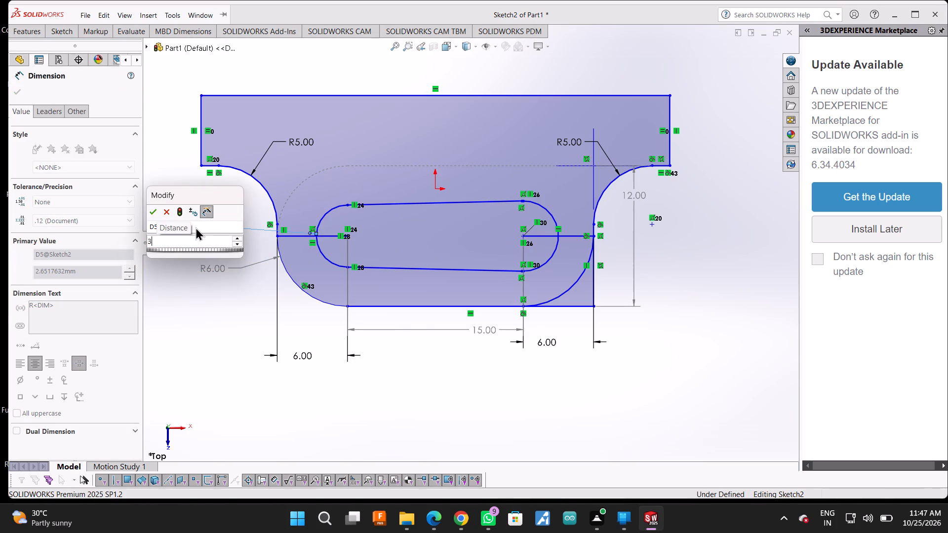
left_click(553, 215)
left_click(678, 245)
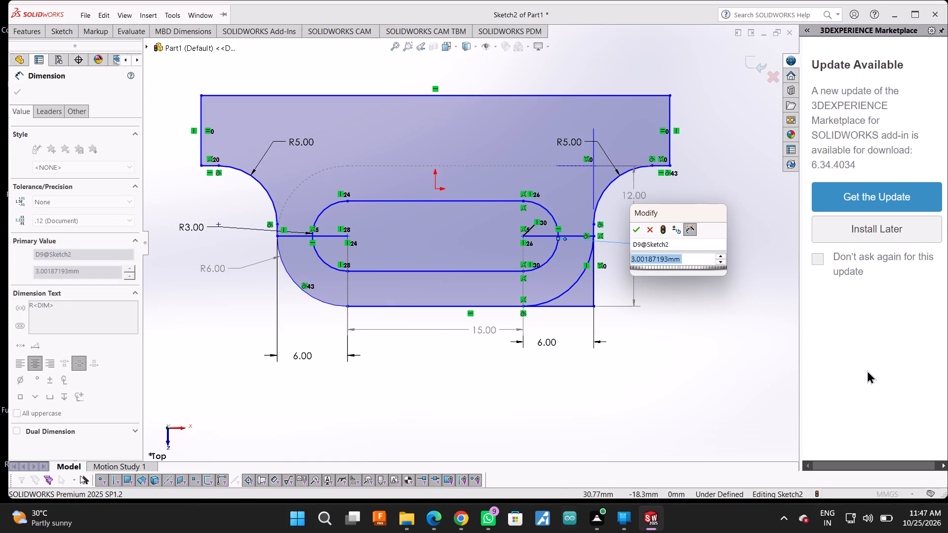
key("3")
key("Return")
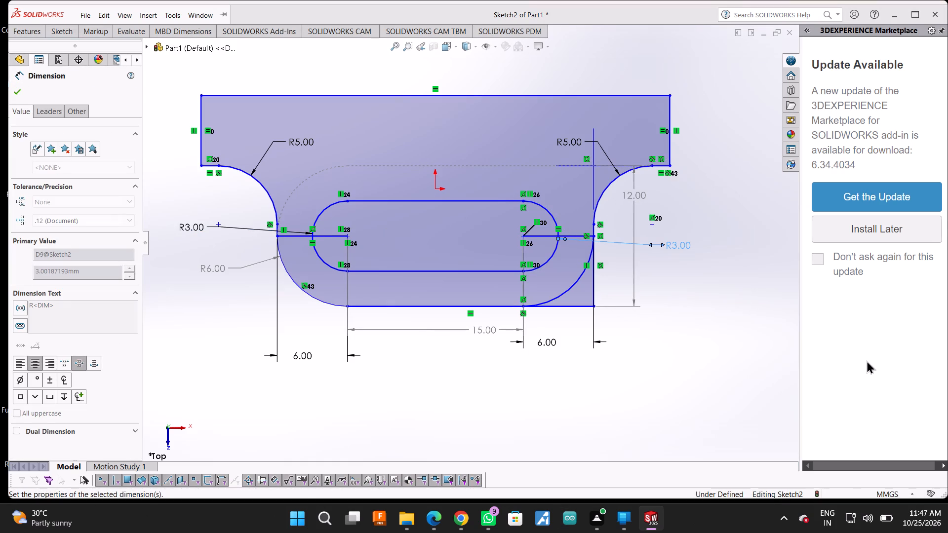
Power-trim the horizontal centre-height lines inside and beside both ends of the inner slot.
left_click(58, 28)
left_click(153, 47)
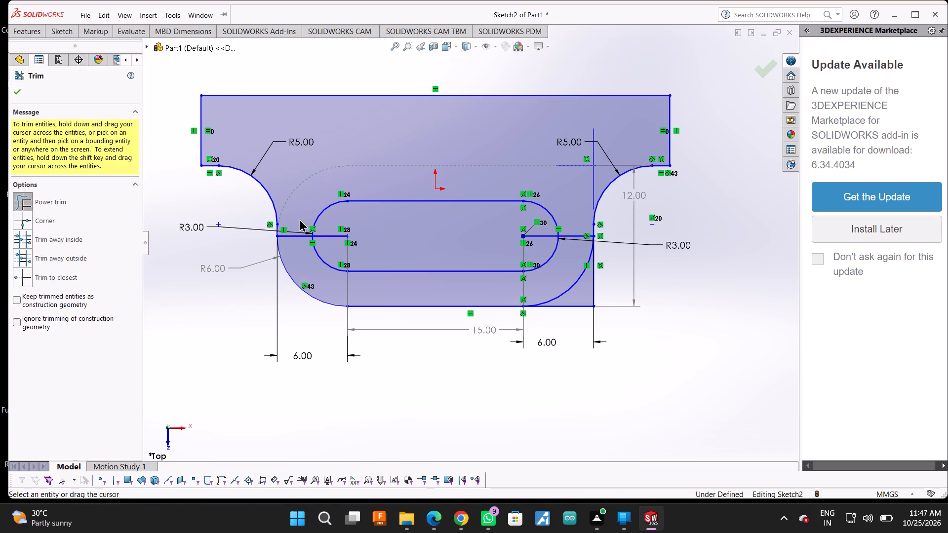
left_click_drag(296, 219, 295, 247)
left_click(295, 247)
left_click_drag(336, 225, 336, 239)
left_click_drag(543, 224, 538, 239)
left_click_drag(579, 223, 579, 244)
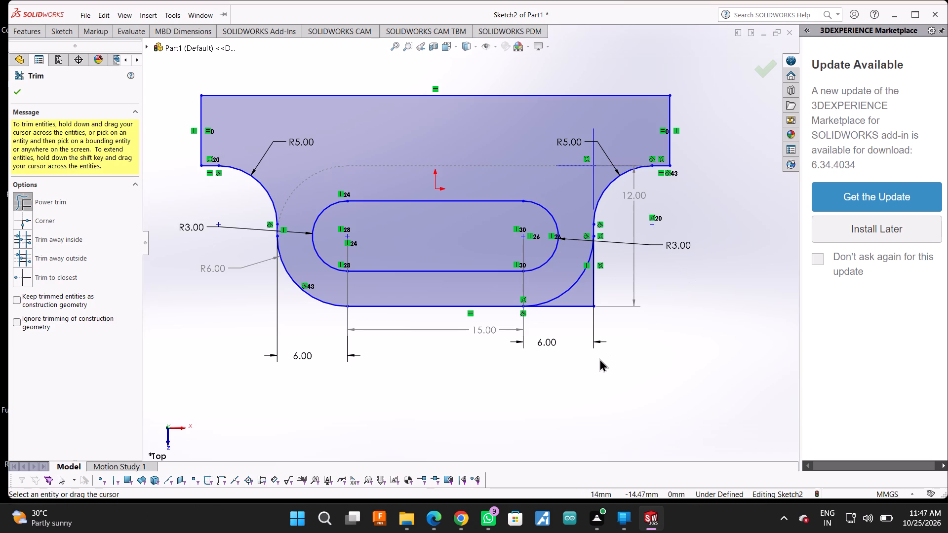
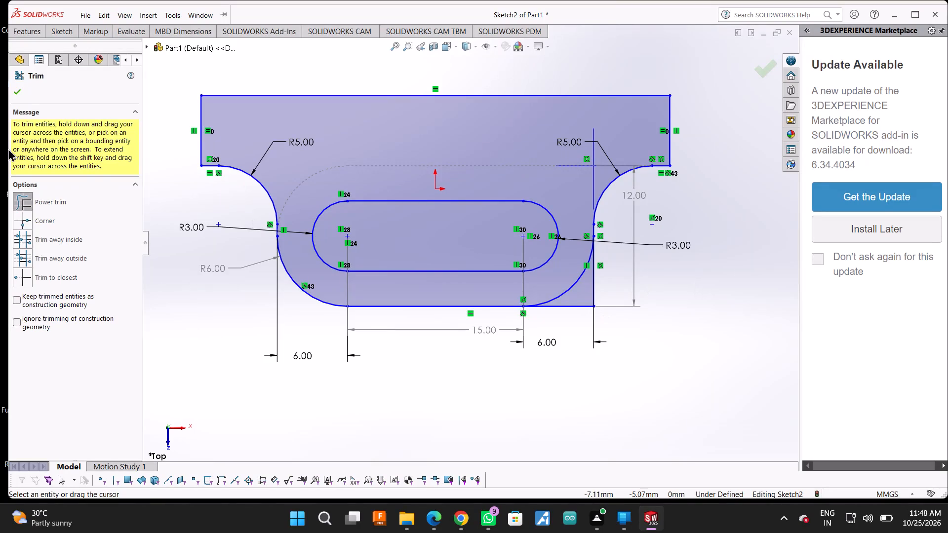
Power-trim the leftover vertical and horizontal line ends outside the outer profile's lower-right arc.
left_click(68, 37)
left_click_drag(604, 282, 592, 289)
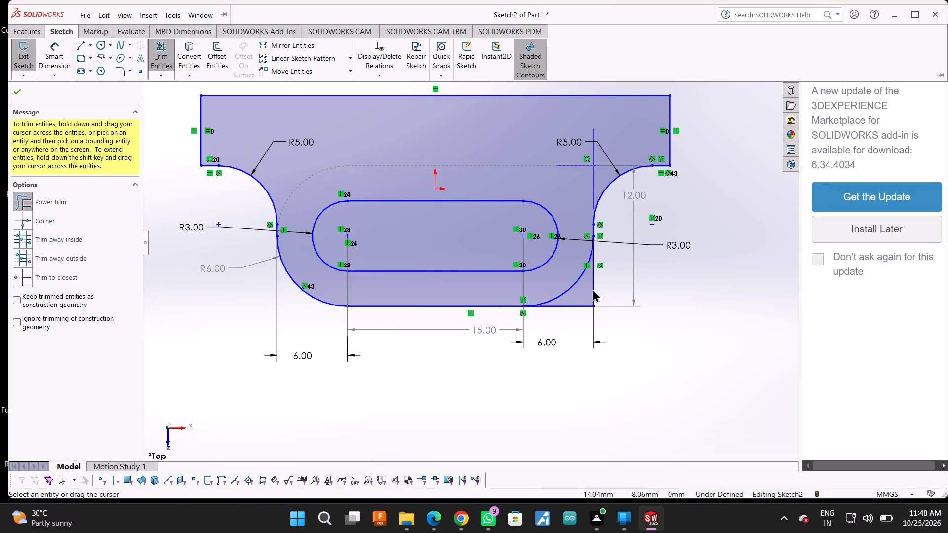
left_click_drag(592, 289, 569, 312)
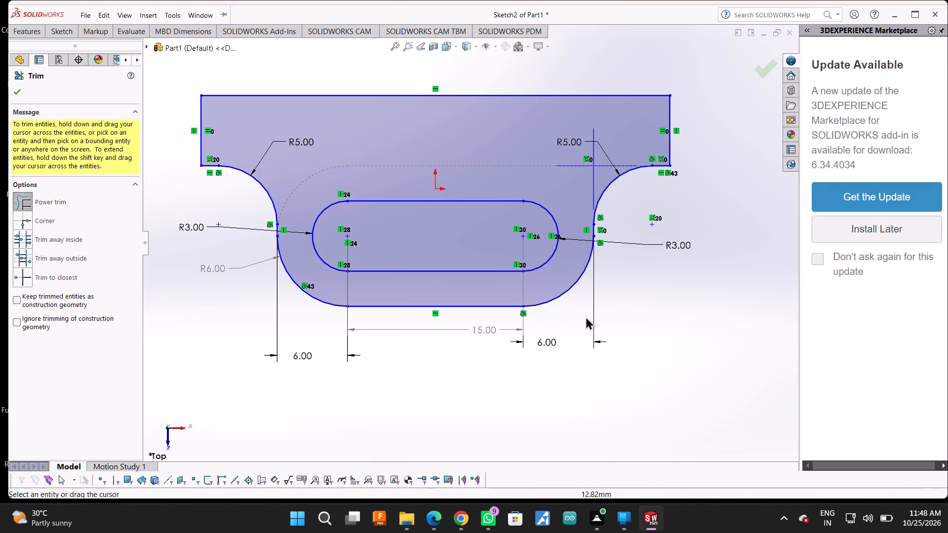
scroll(652, 218, "up", 2)
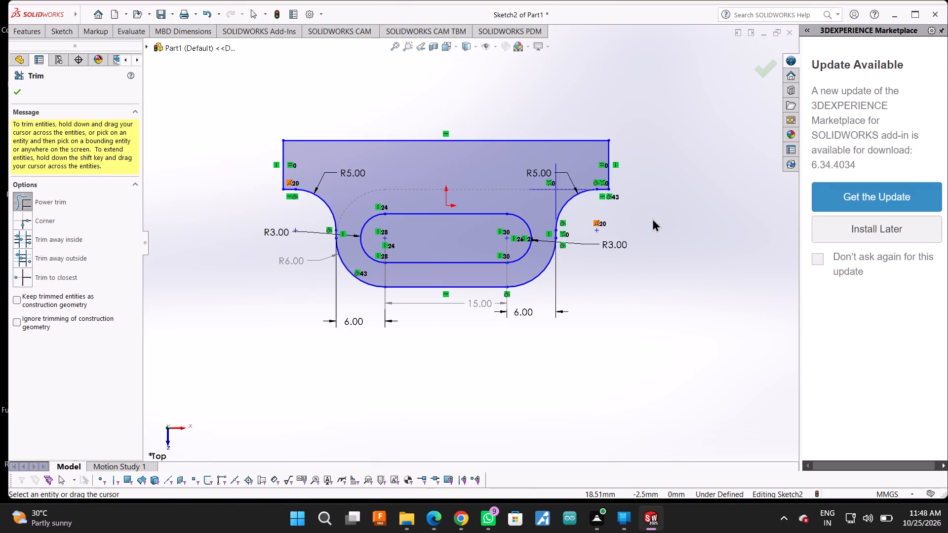
left_click(17, 85)
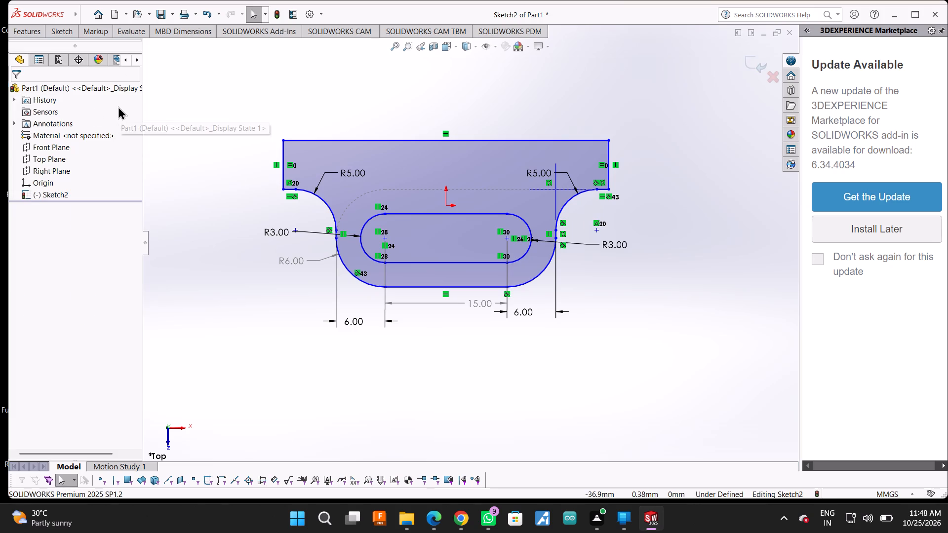
Dimension the length of the profile's top horizontal line as 40 mm, placing the dimension above it.
left_click(73, 34)
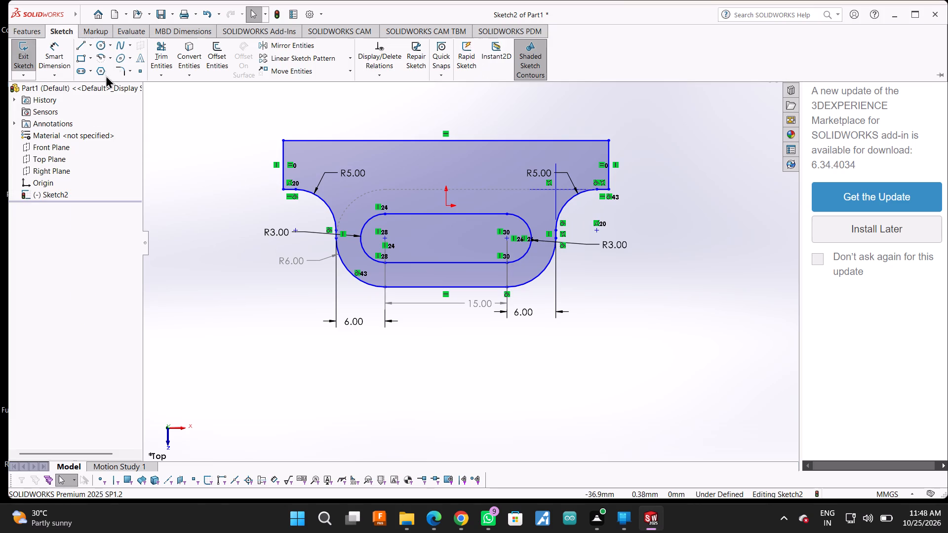
left_click(469, 141)
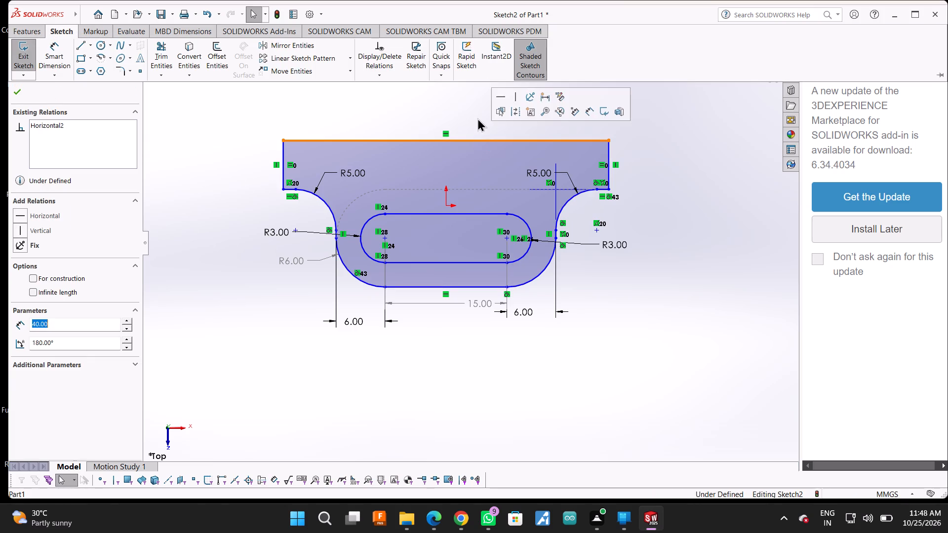
left_click(58, 44)
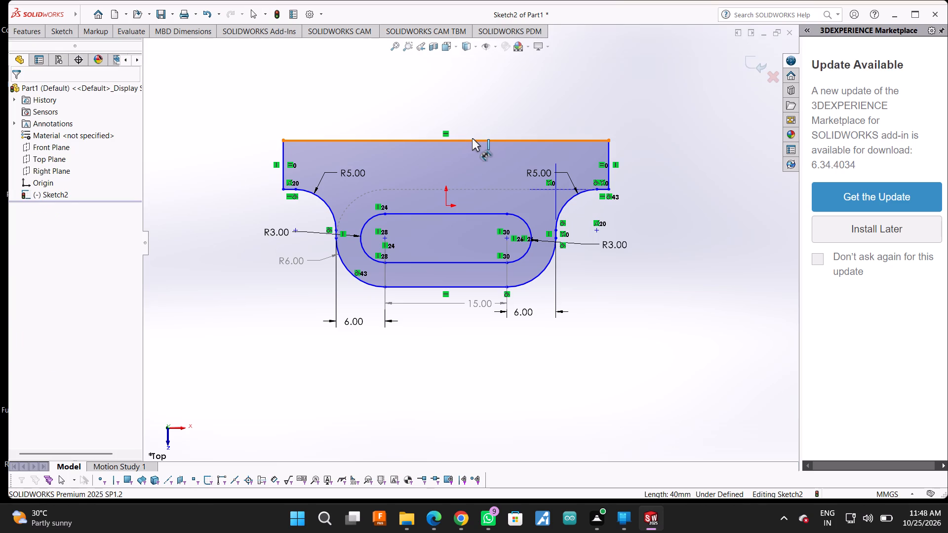
left_click(472, 138)
left_click(478, 101)
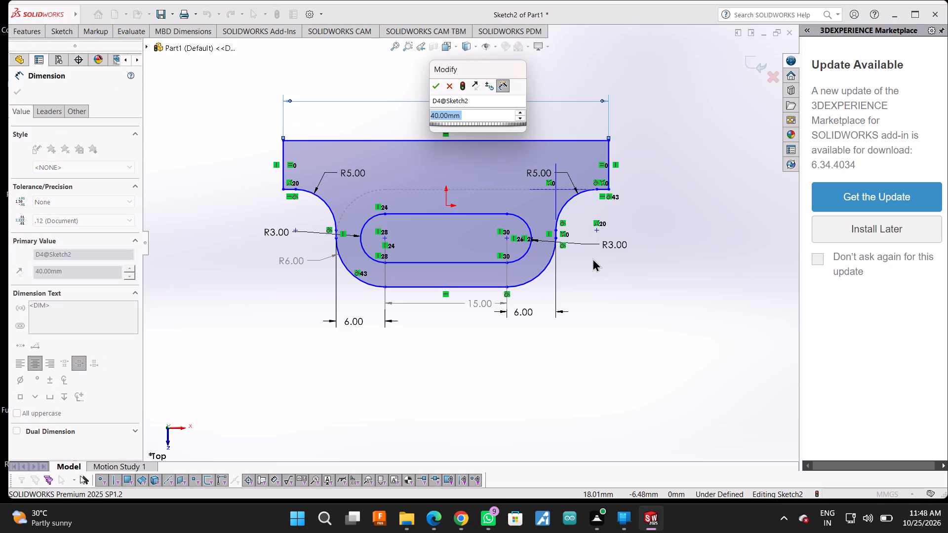
left_click(280, 160)
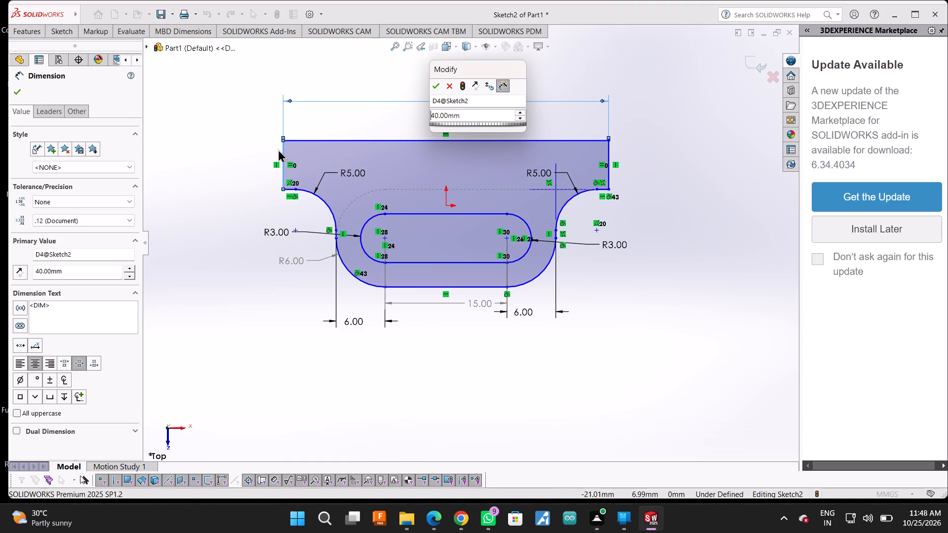
left_click(50, 28)
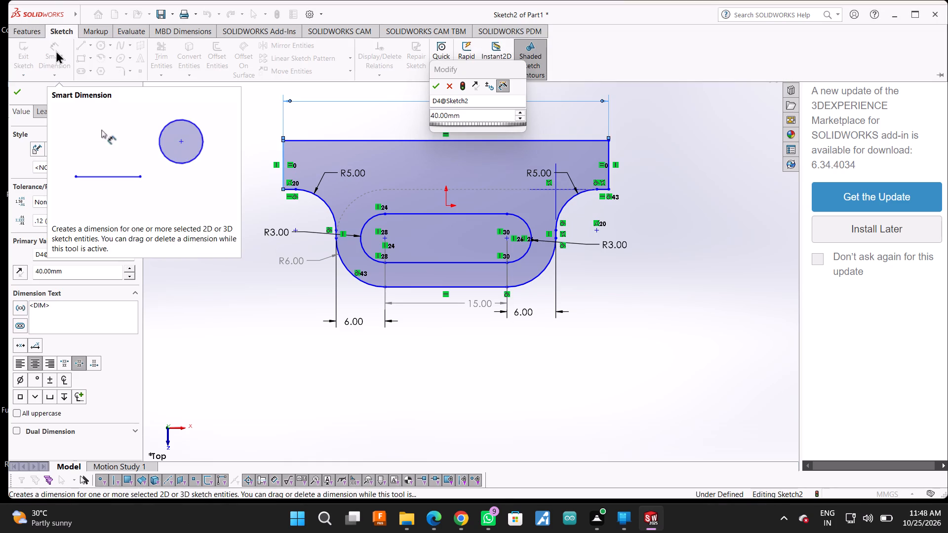
left_click(193, 138)
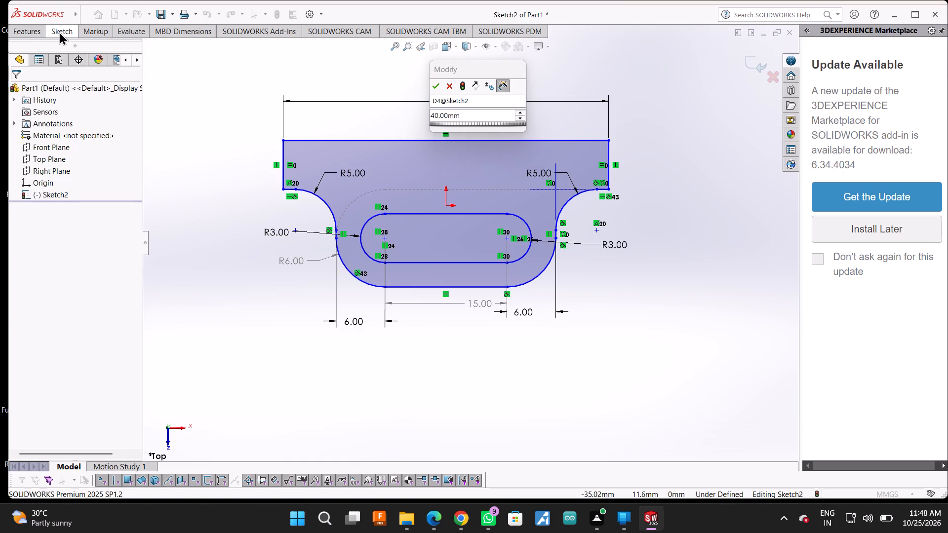
left_click(59, 32)
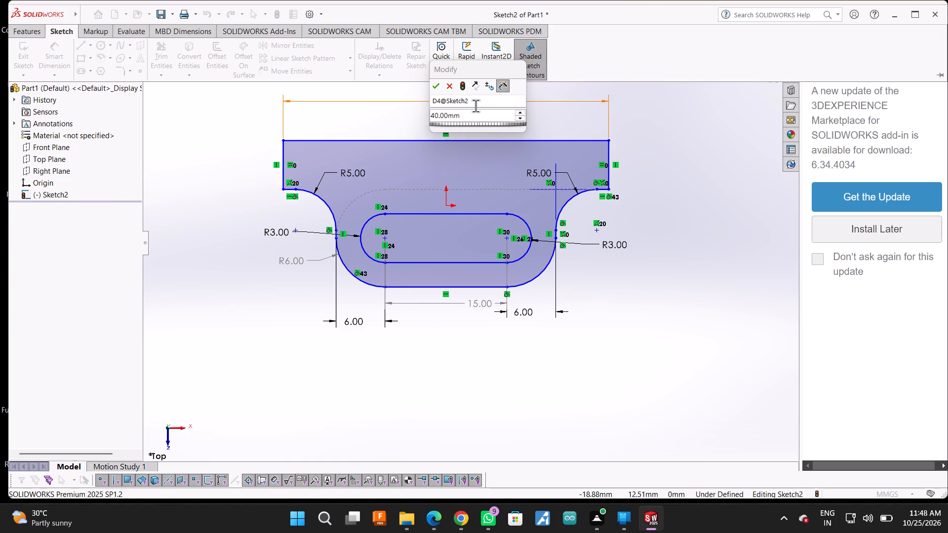
left_click(453, 86)
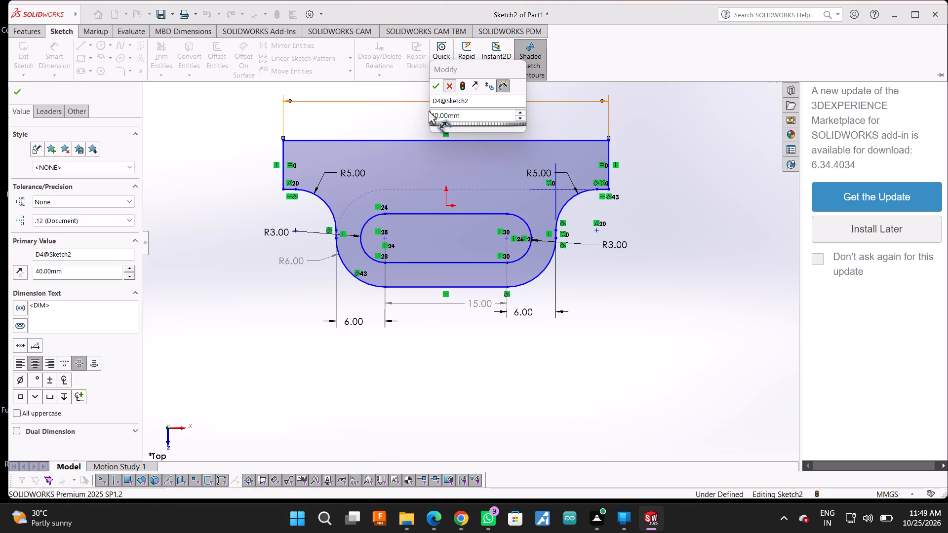
Dimension the short vertical line at the profile's upper-left end as 6 mm.
left_click(285, 152)
left_click(233, 158)
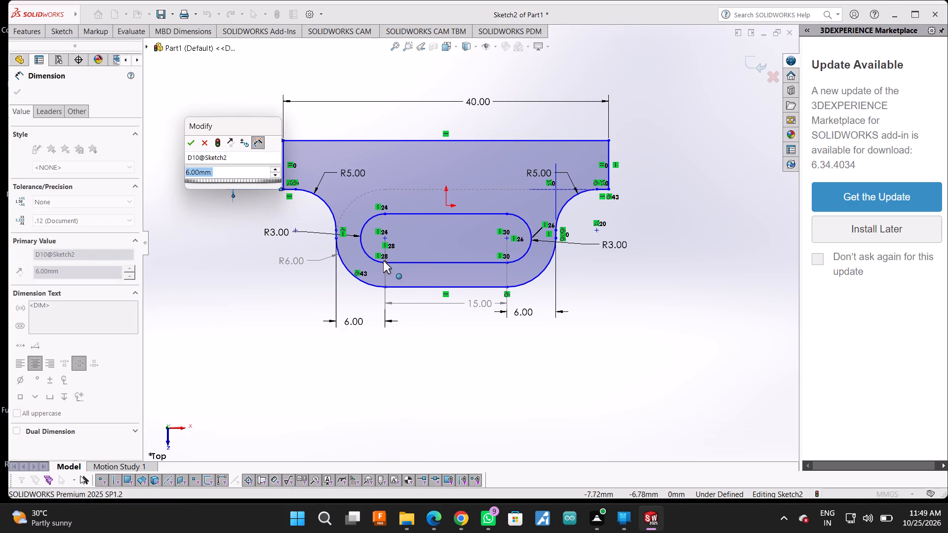
key("Return")
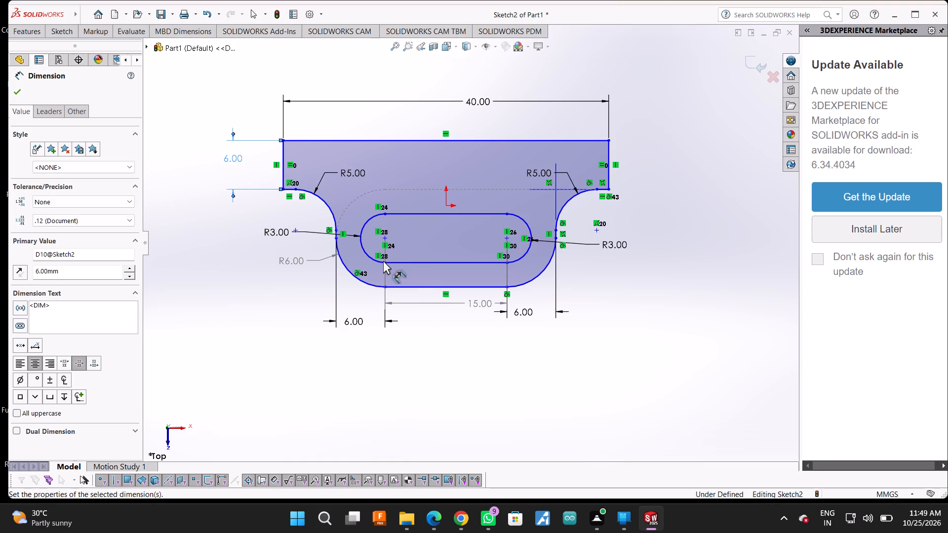
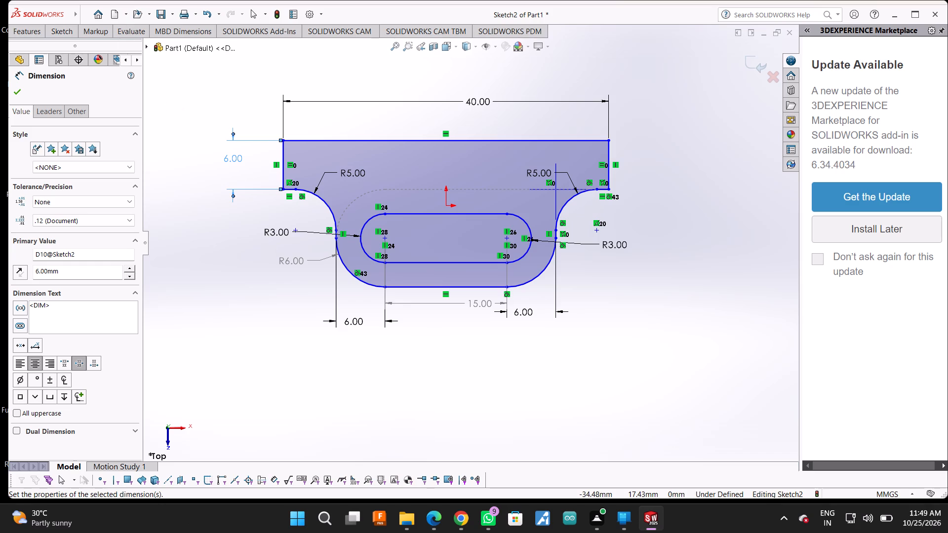
Extrude the slotted base profile as a blind boss 5 mm deep from the sketch plane.
left_click(18, 89)
left_click(59, 32)
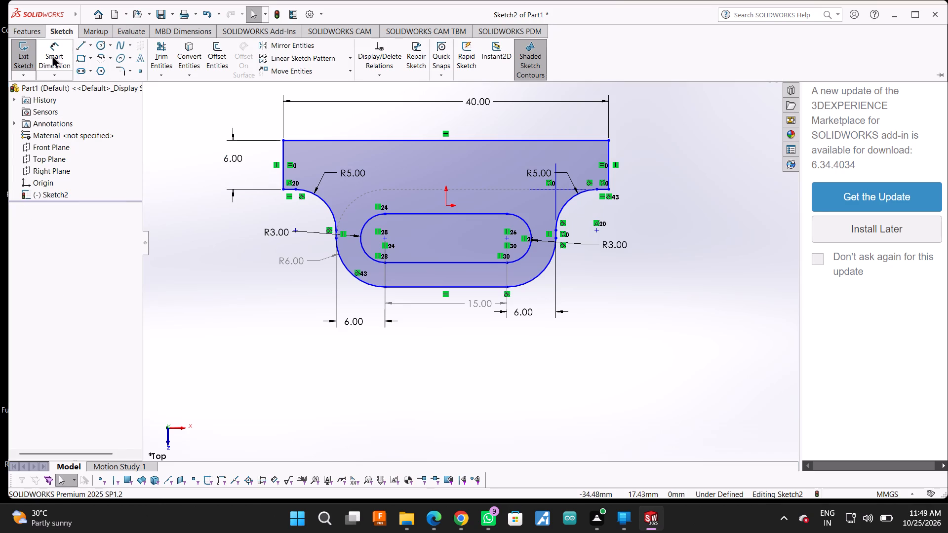
left_click(28, 28)
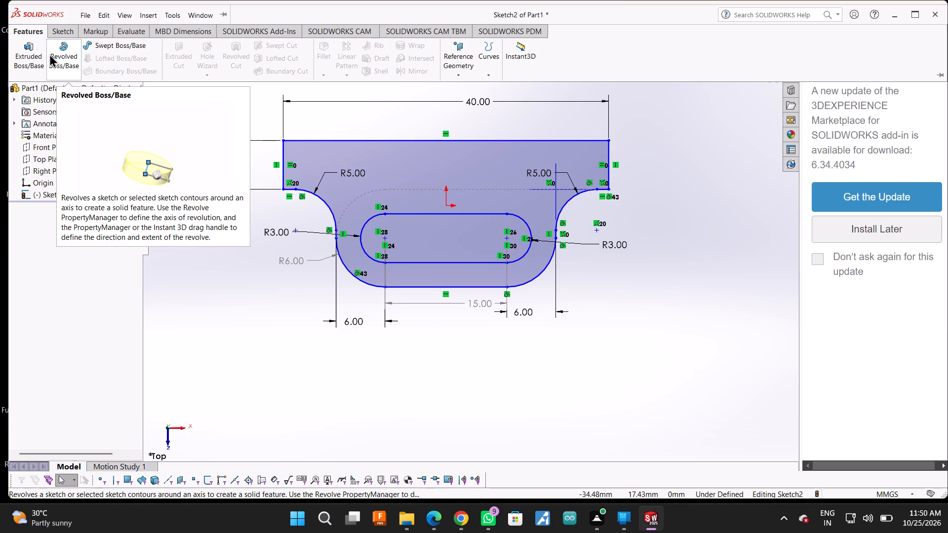
left_click(29, 45)
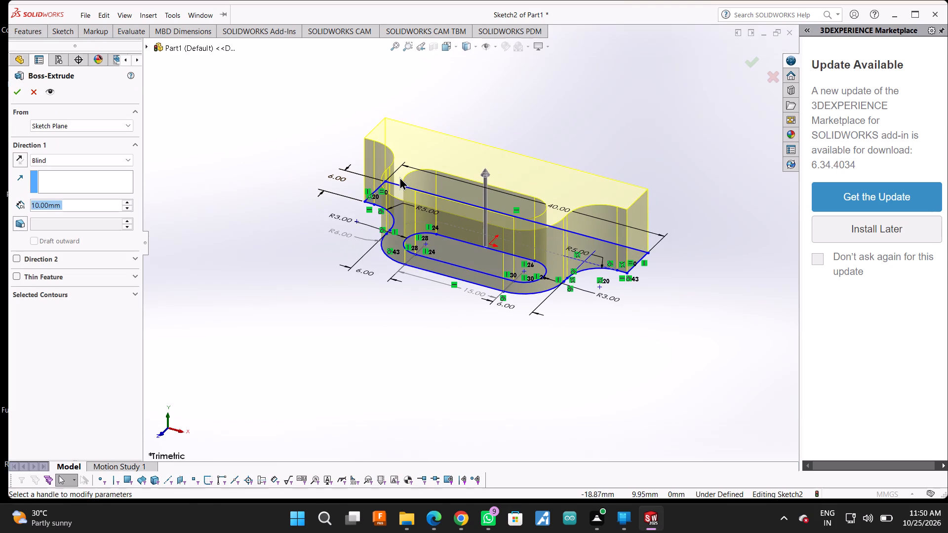
left_click(36, 202)
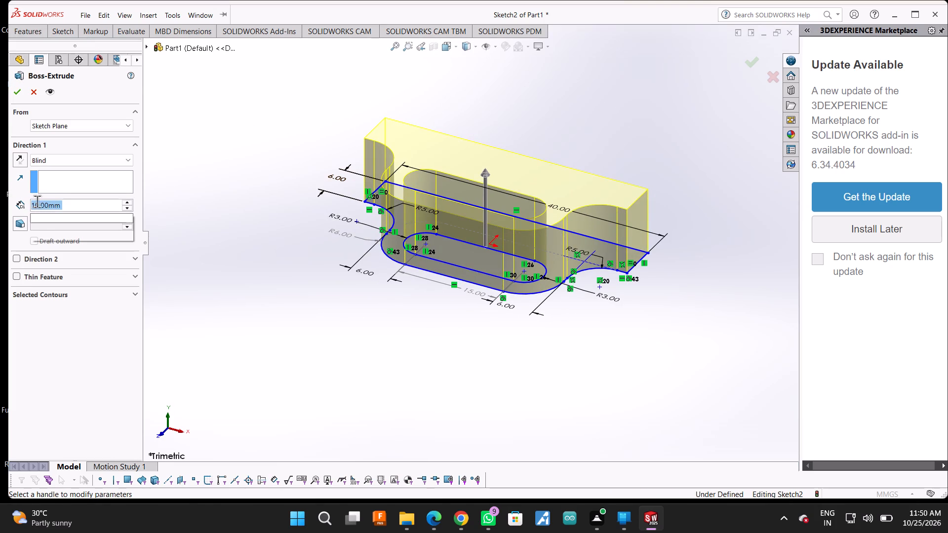
key("Right")
key("BackSpace")
key("BackSpace")
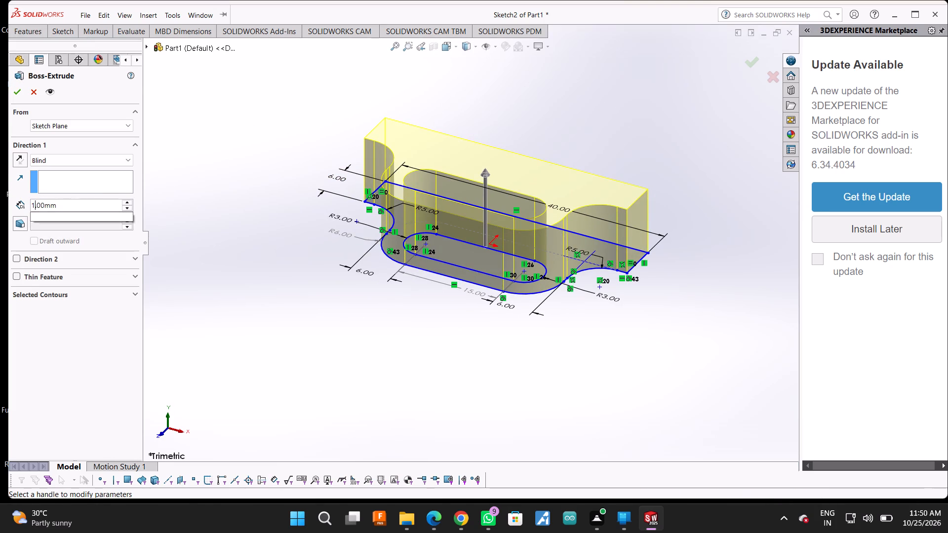
key("BackSpace")
key("5")
key("Return")
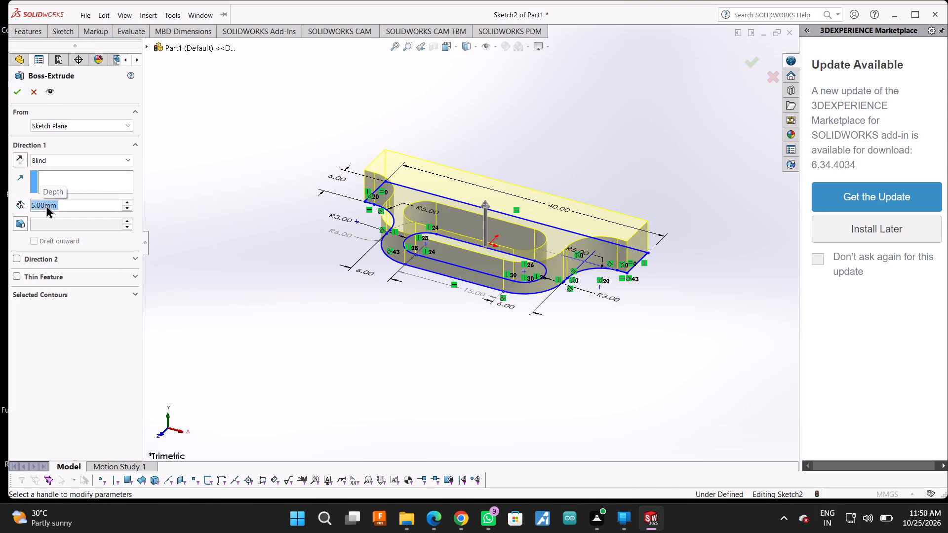
left_click(19, 91)
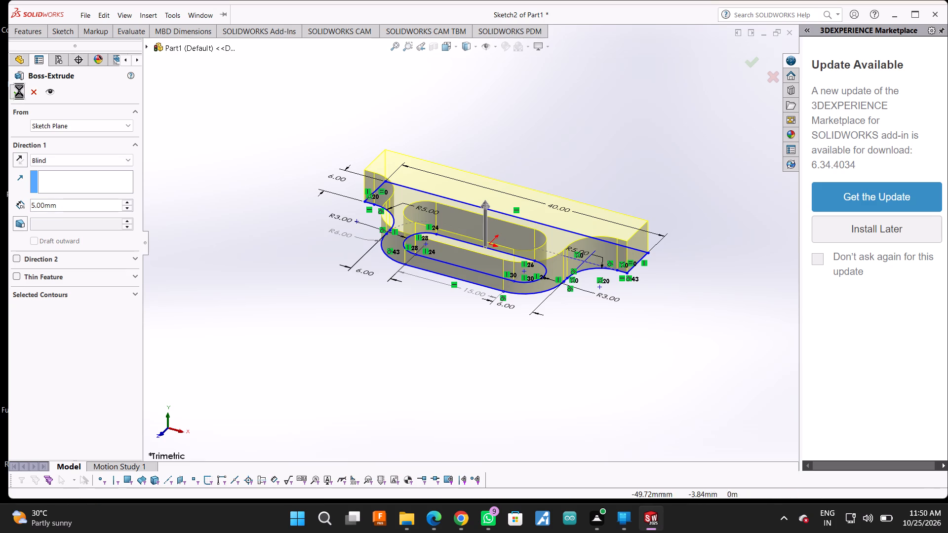
Start a sketch on the Top Plane and draw a 6 mm vertical line along the base's short left end edge.
scroll(571, 197, "down", 1)
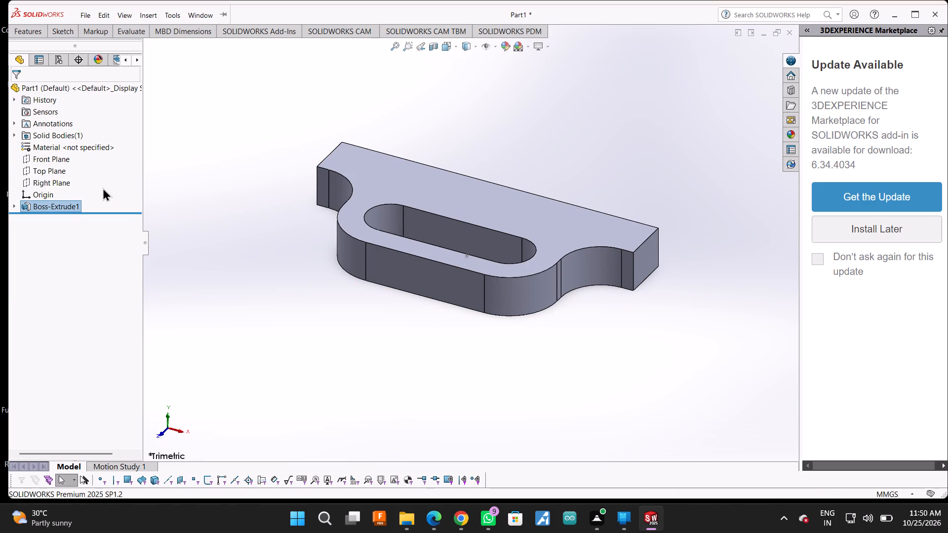
left_click(56, 174)
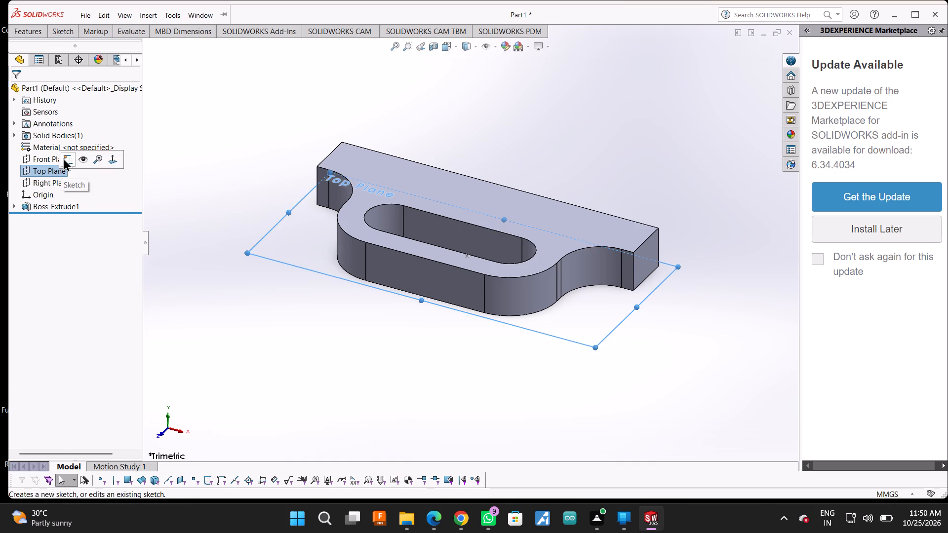
left_click(63, 158)
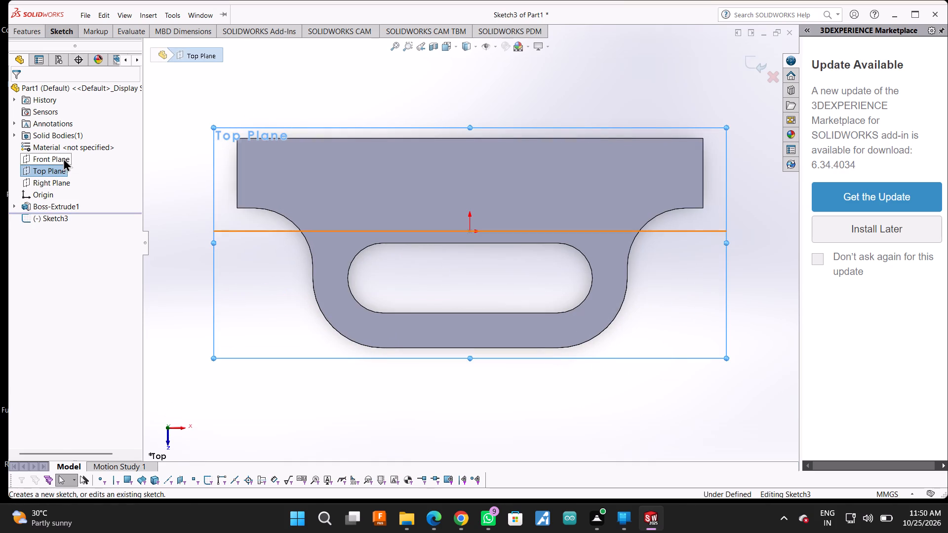
left_click(54, 32)
left_click(77, 44)
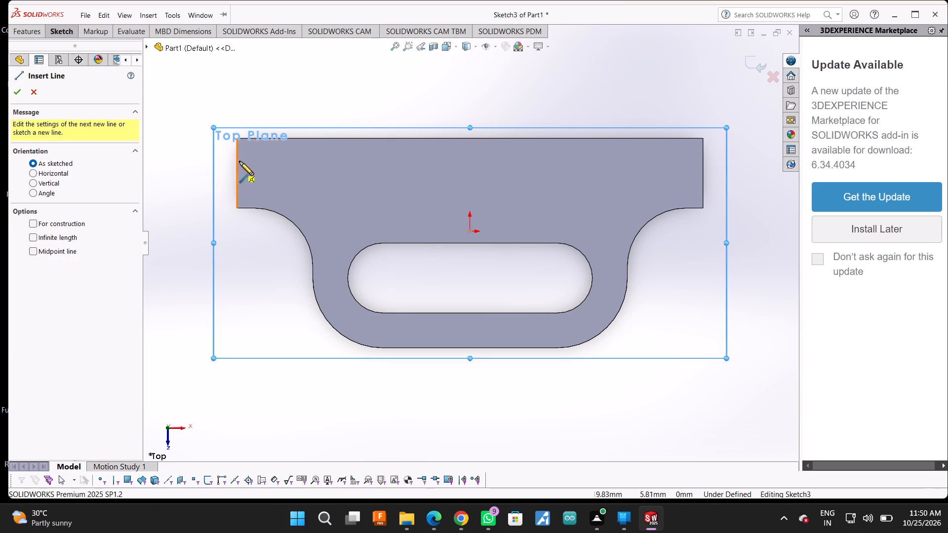
left_click(237, 138)
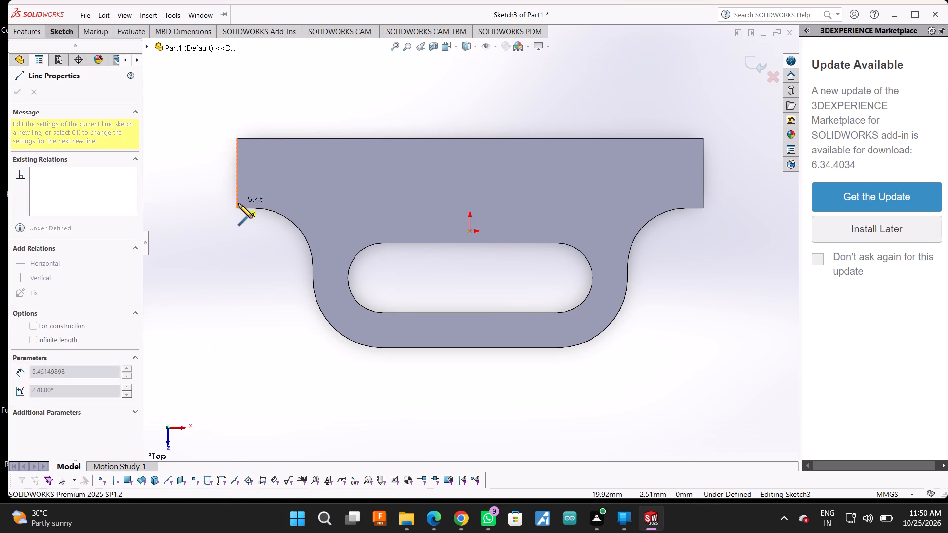
left_click(238, 207)
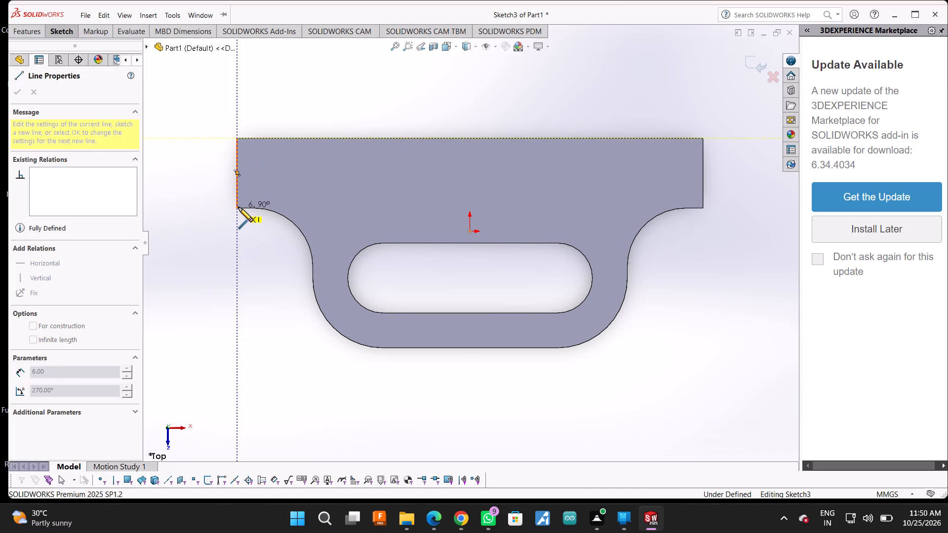
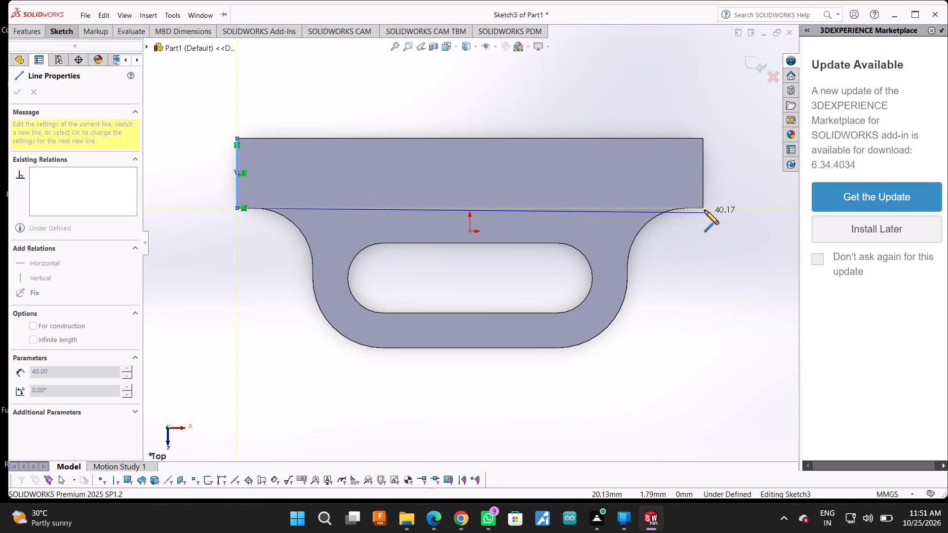
Close the line profile into a rectangle 40 mm long and 6 mm wide, tracing the remaining edges of the base's straight strip.
left_click(705, 208)
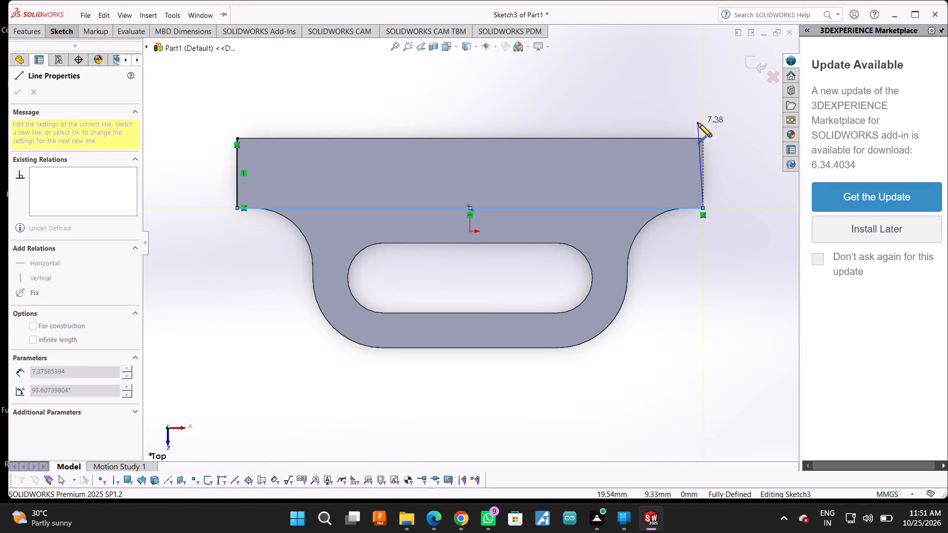
left_click(703, 140)
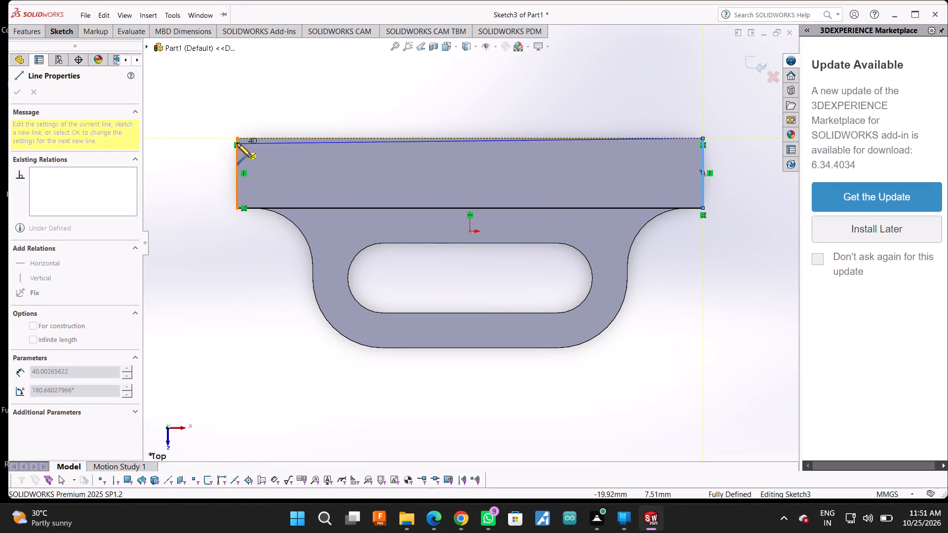
left_click(237, 140)
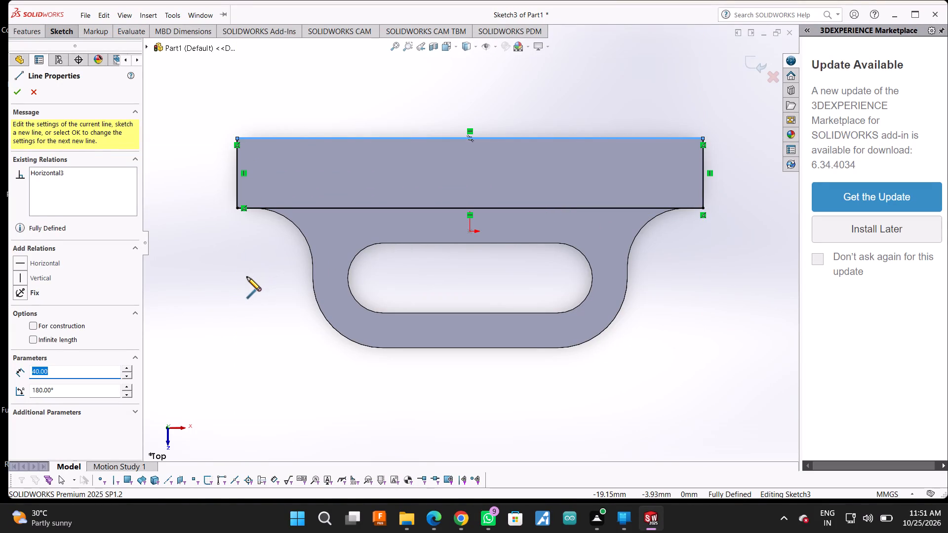
scroll(274, 195, "down", 3)
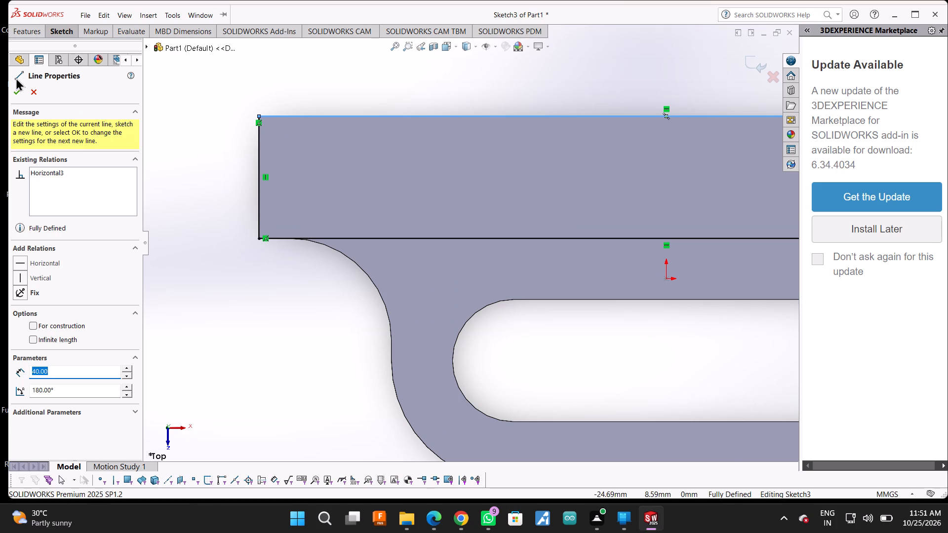
scroll(323, 167, "up", 2)
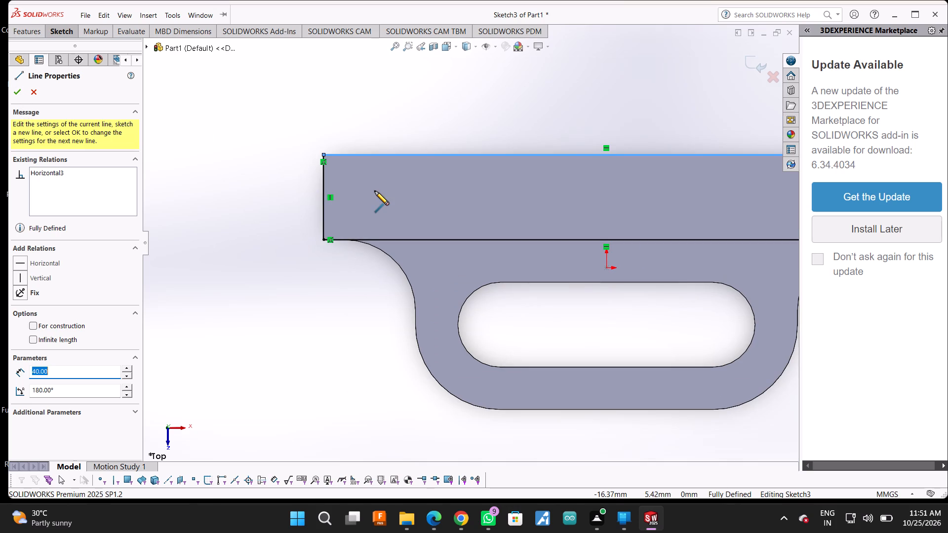
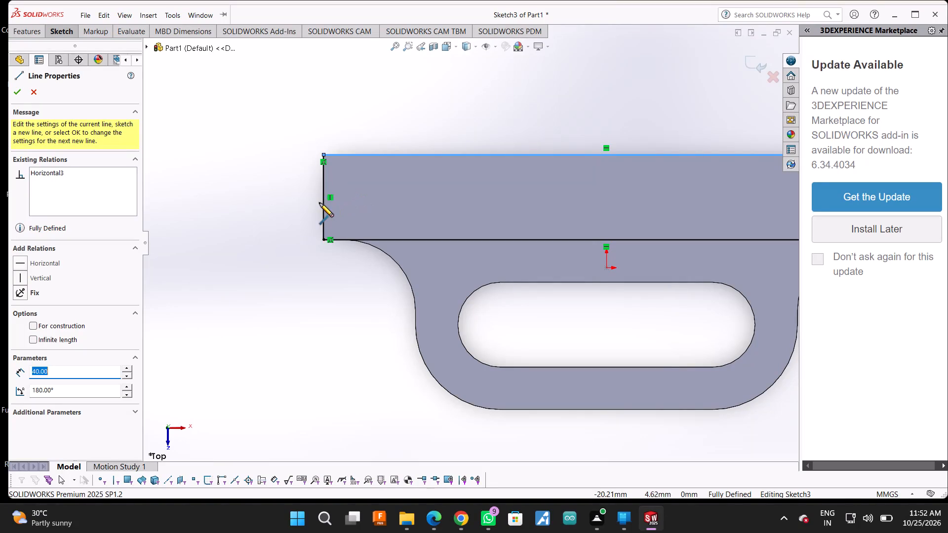
Sketch a horizontal line inward from the midpoint of the strip's left short edge and dimension its length to 5 mm.
left_click(323, 197)
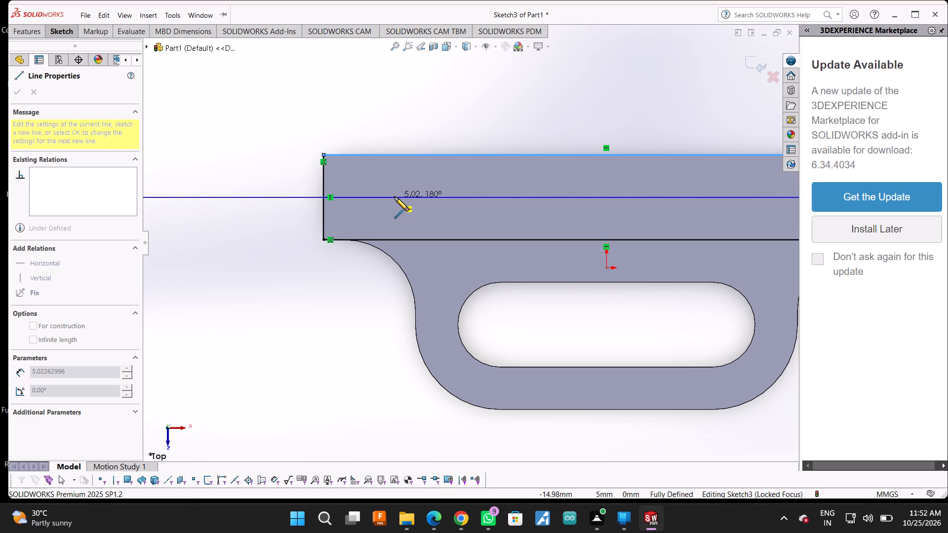
left_click(395, 197)
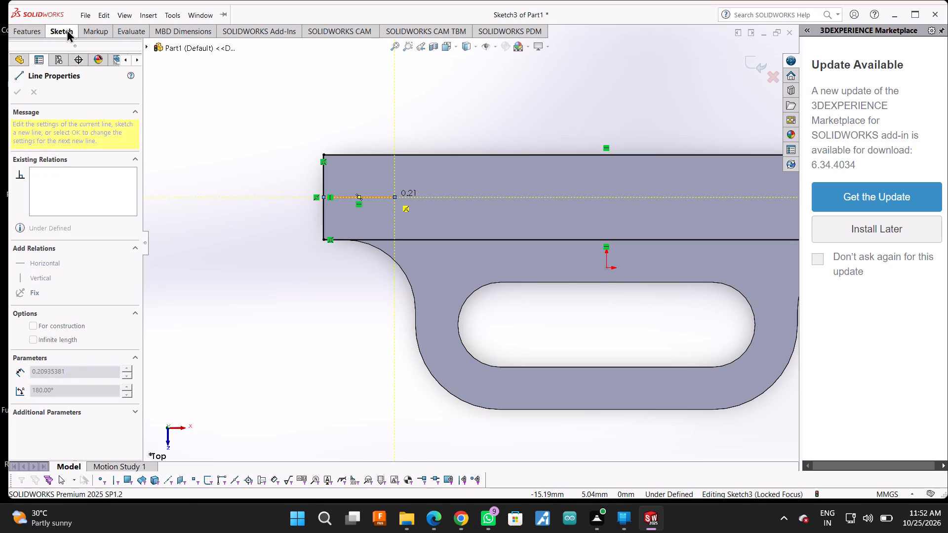
left_click(67, 29)
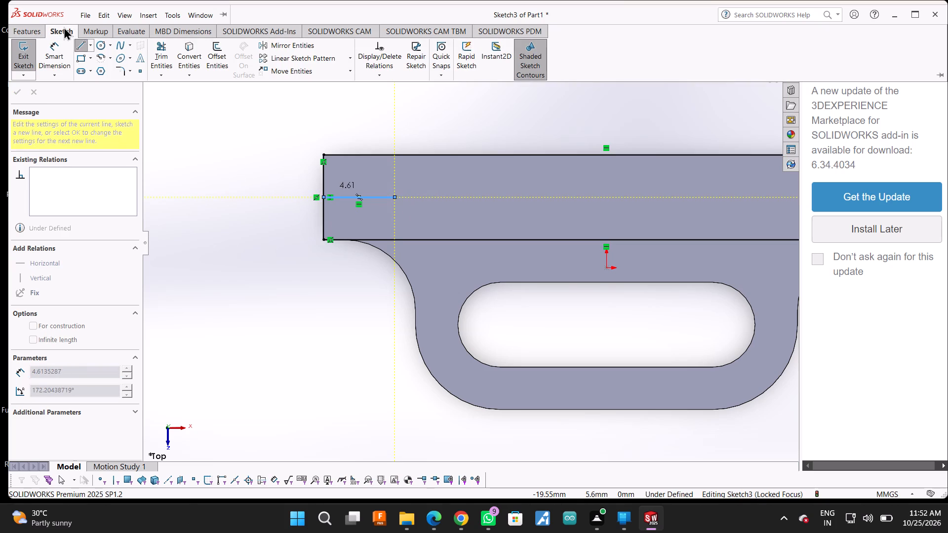
left_click(56, 44)
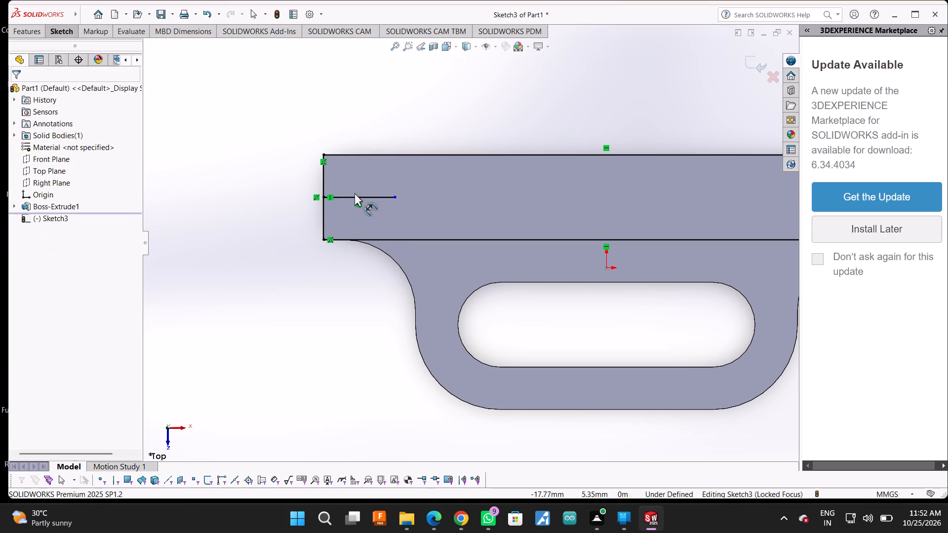
left_click(355, 196)
left_click(372, 123)
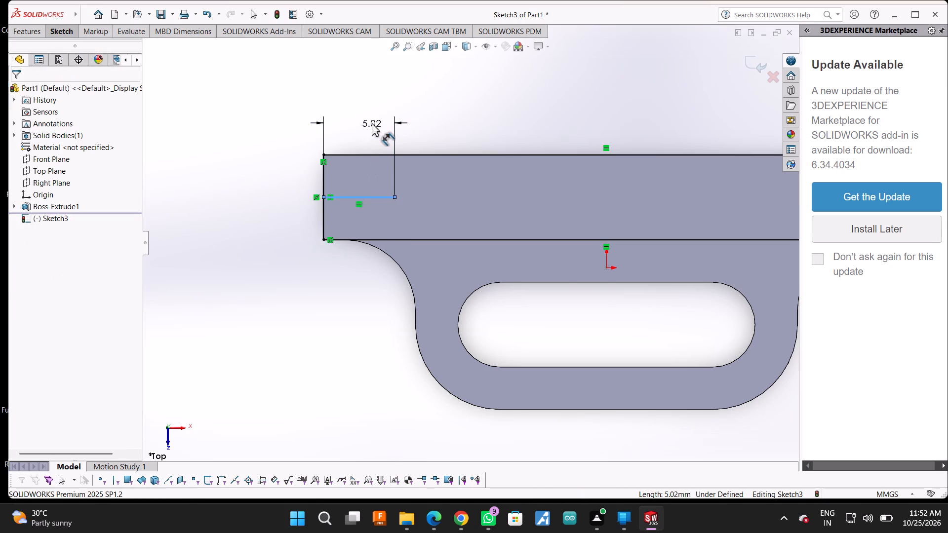
key("5")
key("Return")
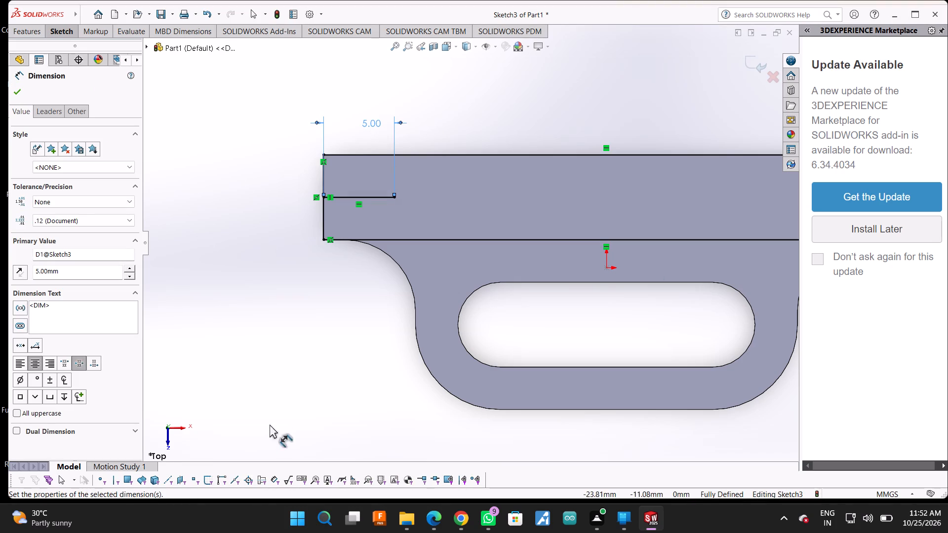
left_click(15, 100)
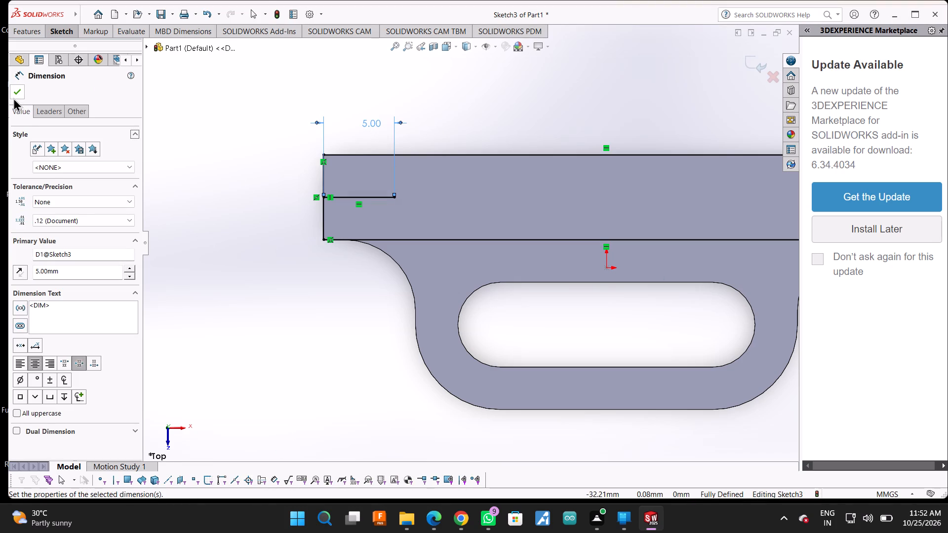
left_click(13, 98)
Sketch a horizontal line inward from the midpoint of the strip's right short edge and dimension its length to 5 mm.
left_click(62, 34)
left_click(80, 46)
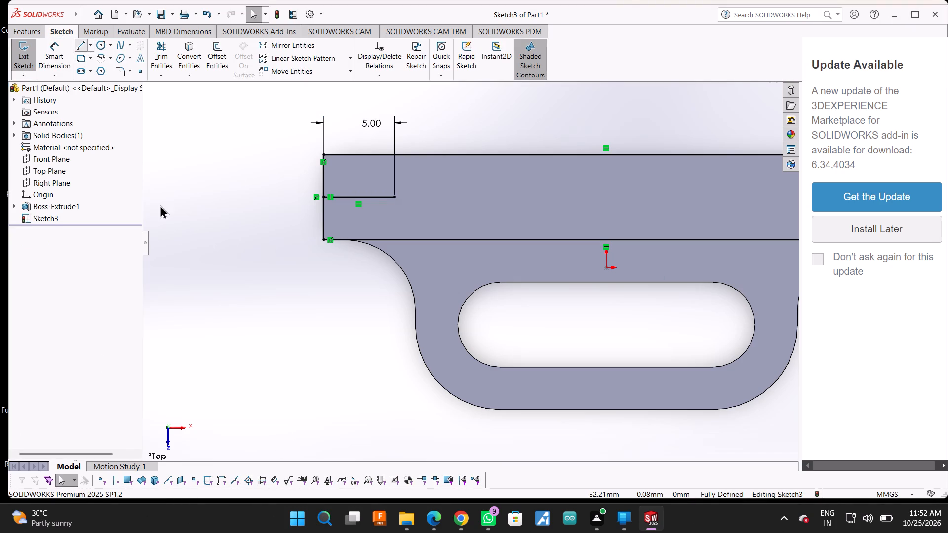
scroll(148, 237, "up", 4)
scroll(329, 241, "up", 2)
scroll(716, 214, "down", 3)
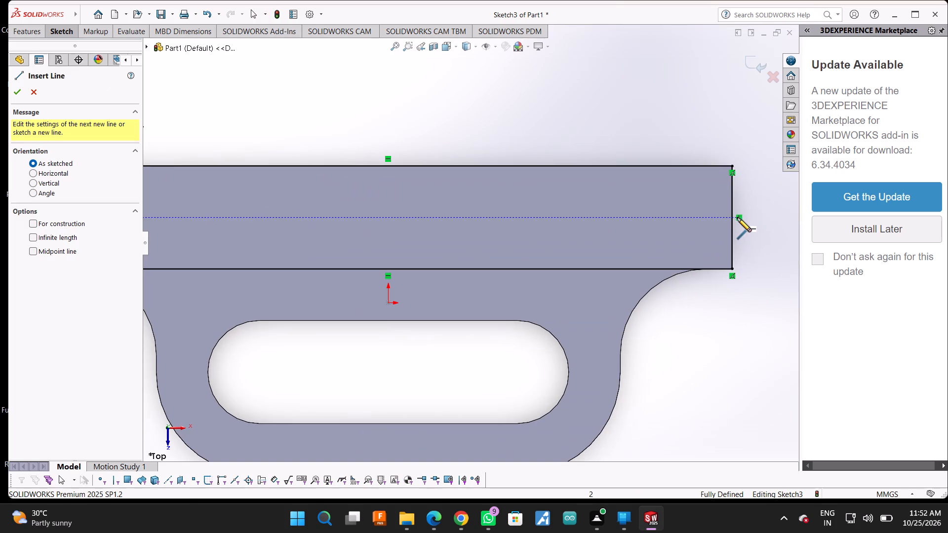
left_click(732, 220)
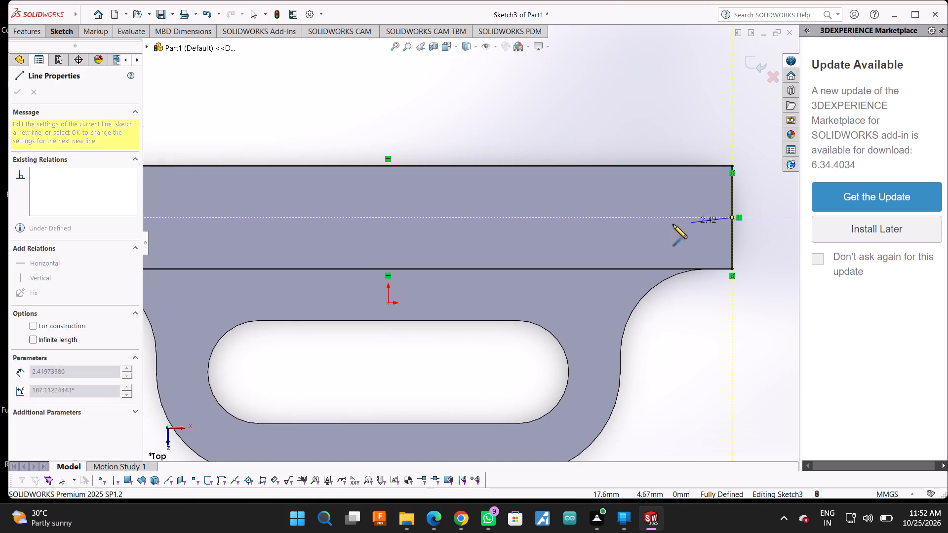
left_click(631, 216)
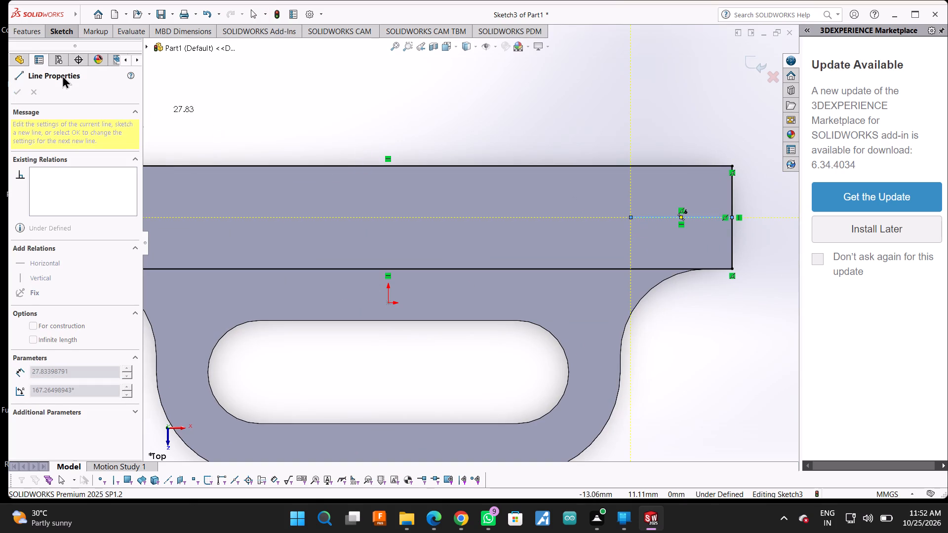
left_click(56, 36)
left_click(57, 45)
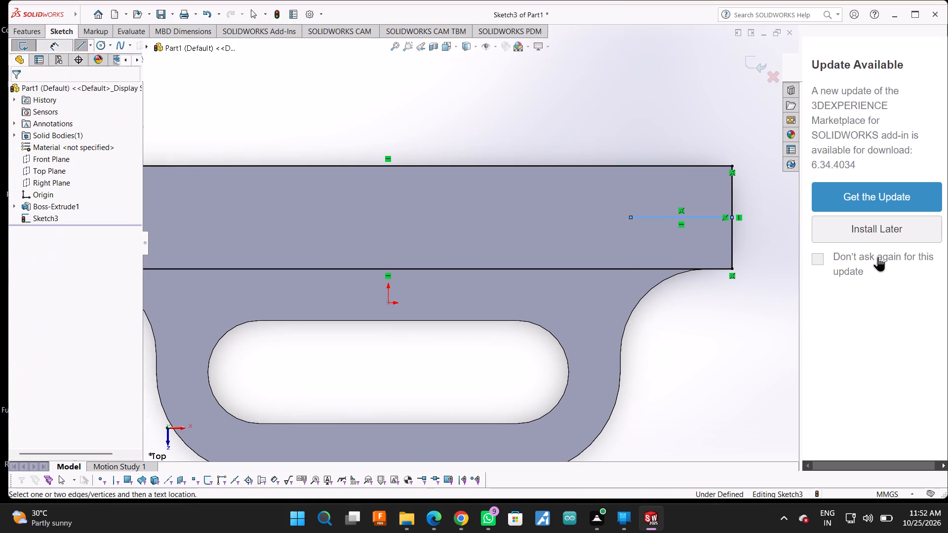
left_click(692, 216)
left_click(699, 128)
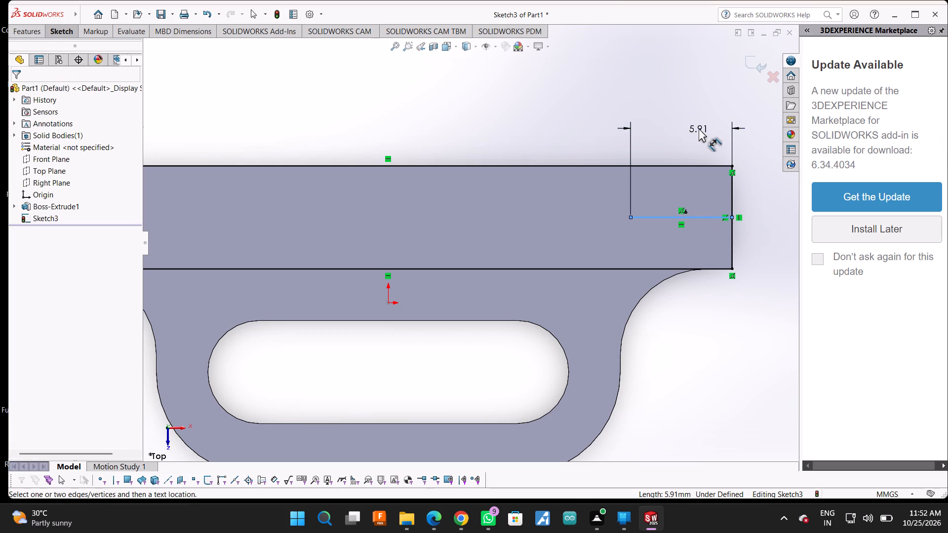
key("5")
key("Return")
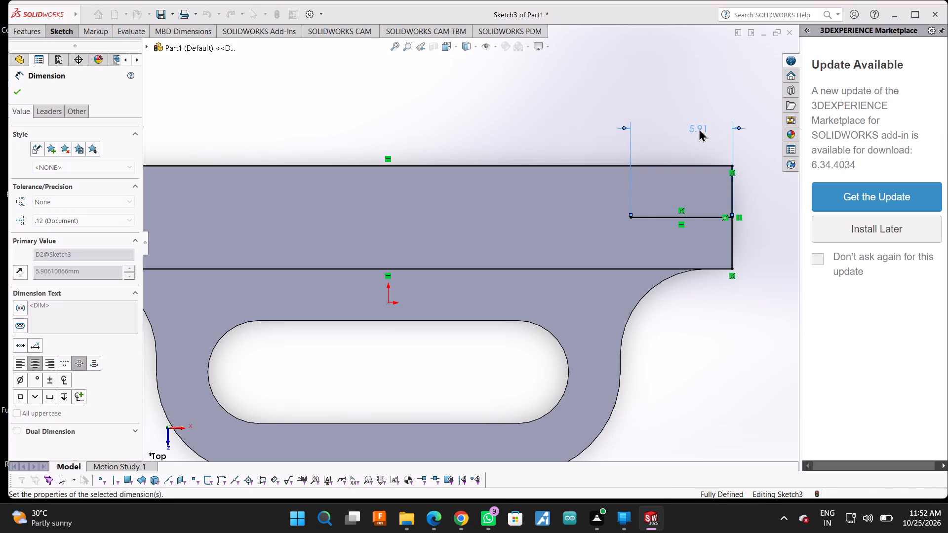
scroll(525, 201, "up", 4)
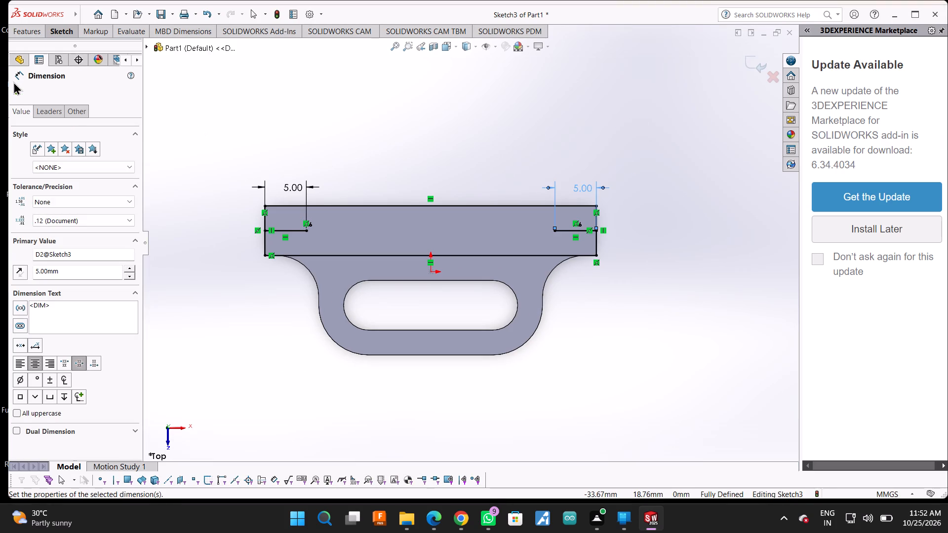
left_click(13, 87)
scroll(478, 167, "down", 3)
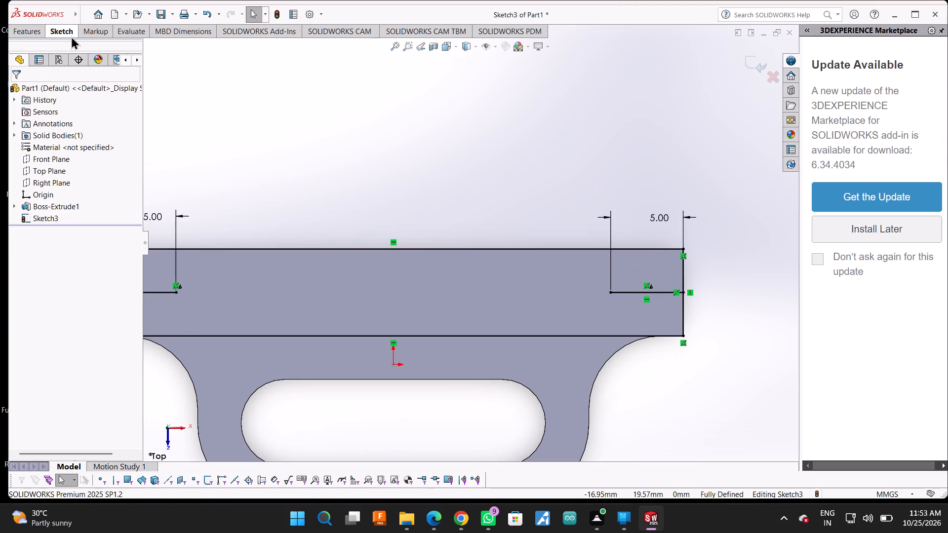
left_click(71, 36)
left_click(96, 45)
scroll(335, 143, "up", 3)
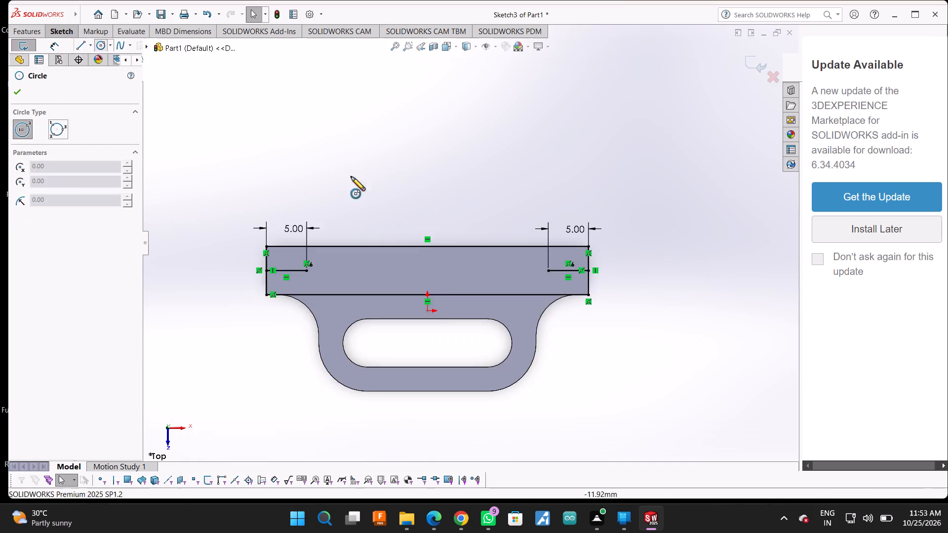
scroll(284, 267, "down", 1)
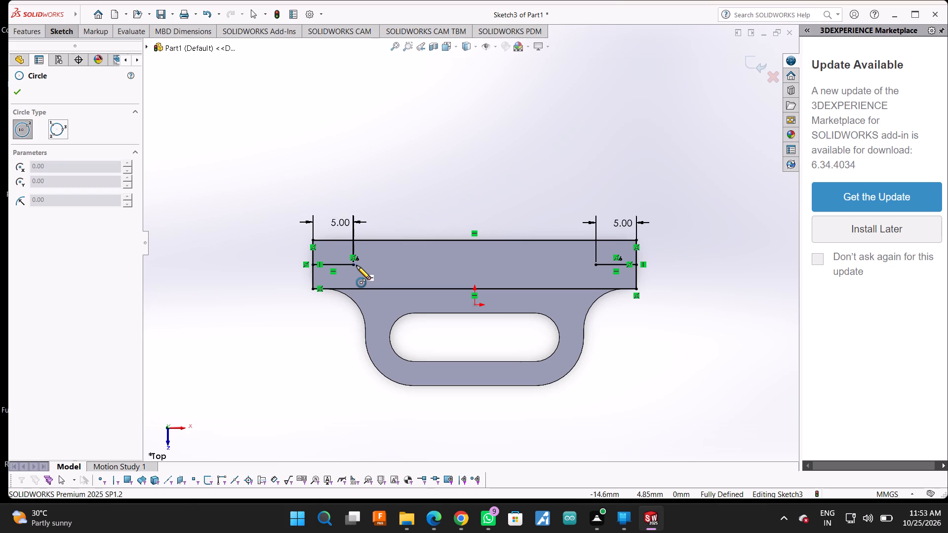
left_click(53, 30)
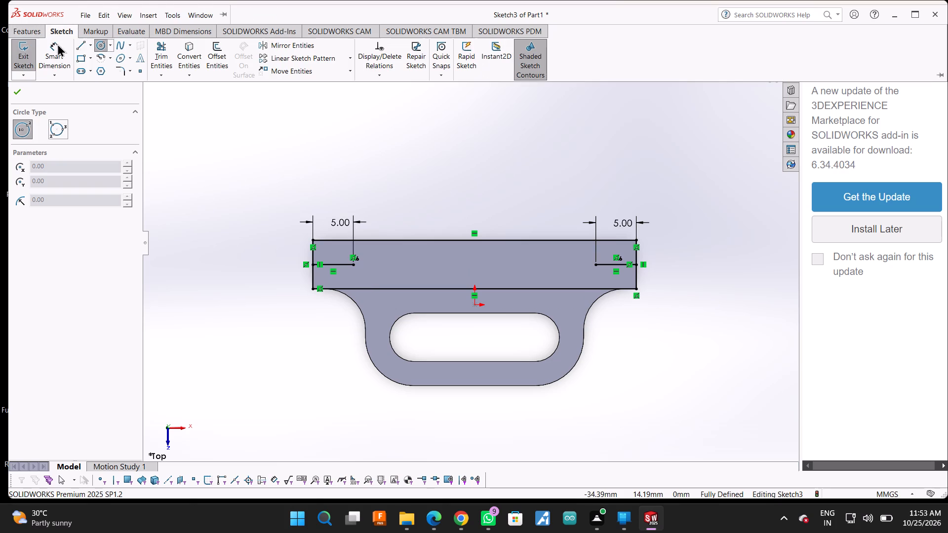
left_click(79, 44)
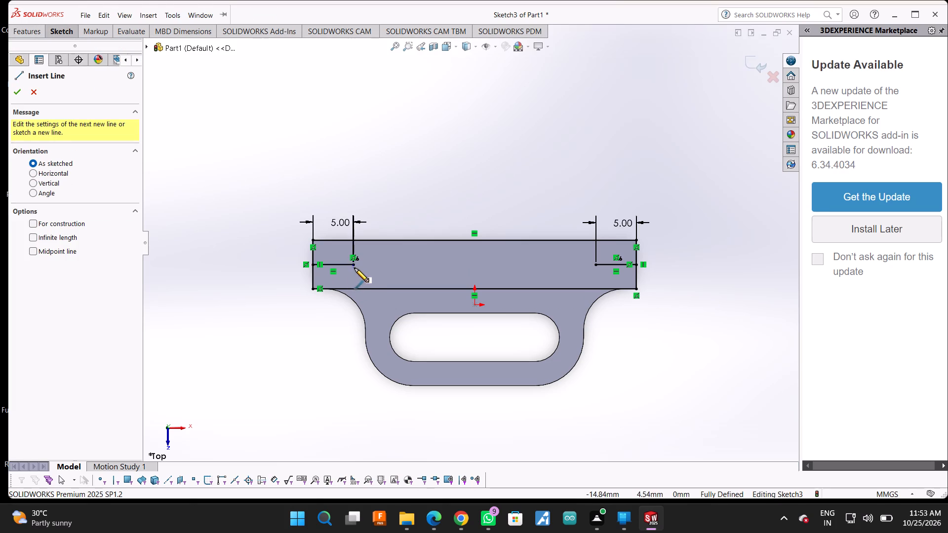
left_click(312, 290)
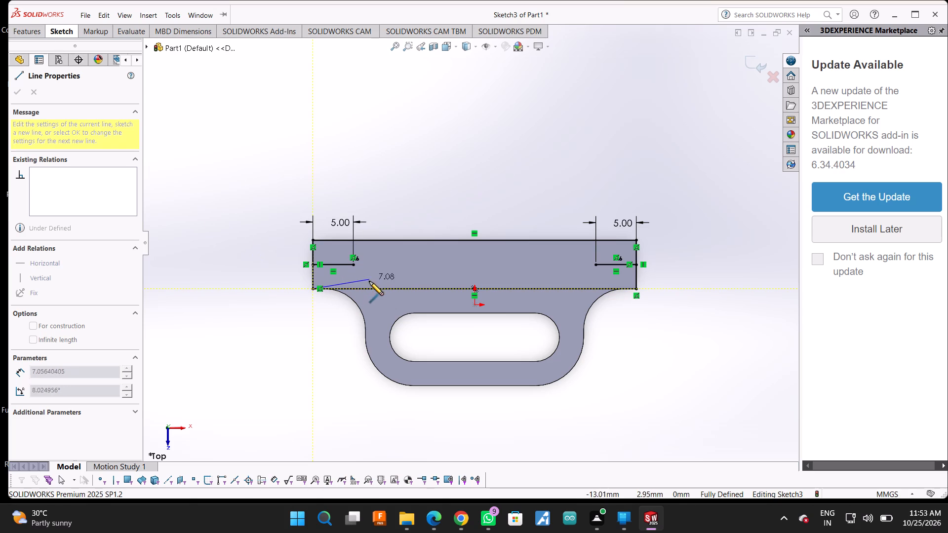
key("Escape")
Sketch two vertical lines across the strip between its long edges, each about 10 mm to either side of the origin.
left_click(57, 35)
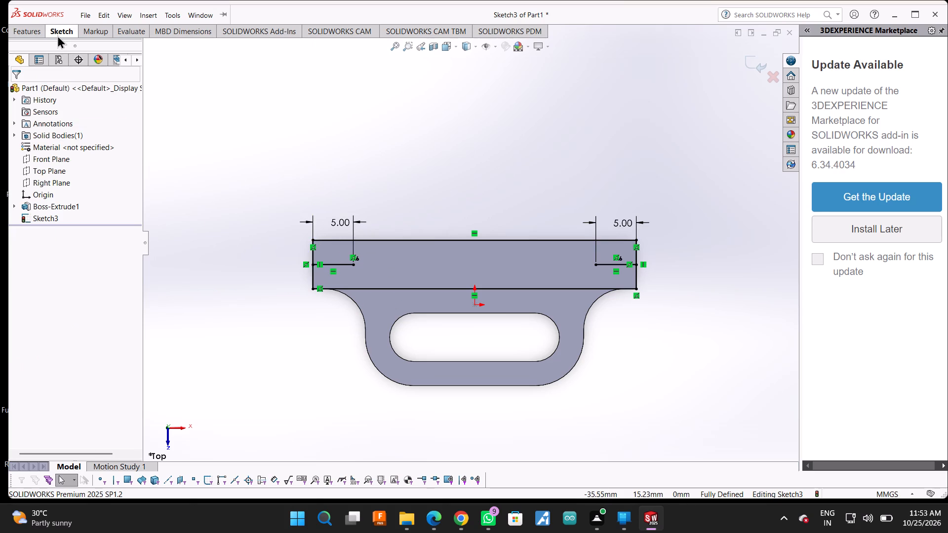
left_click(77, 44)
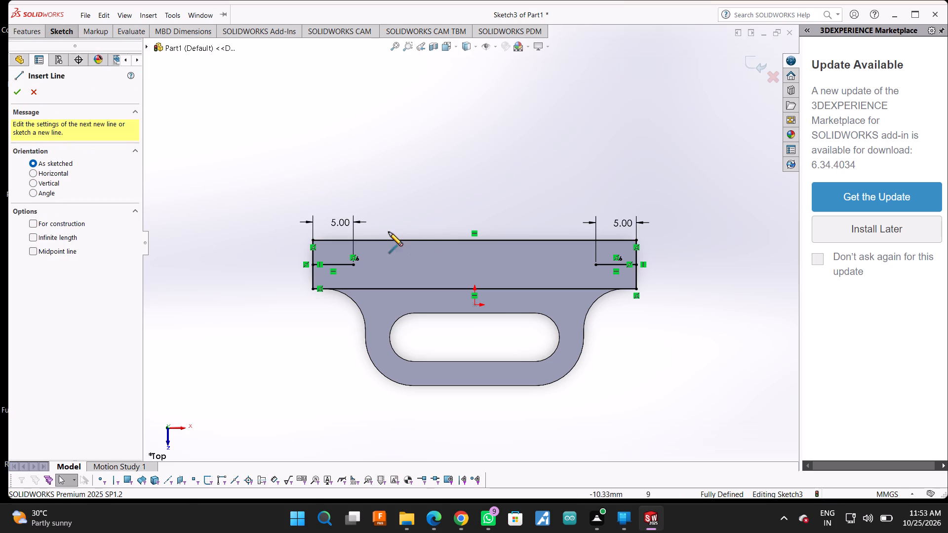
left_click(391, 240)
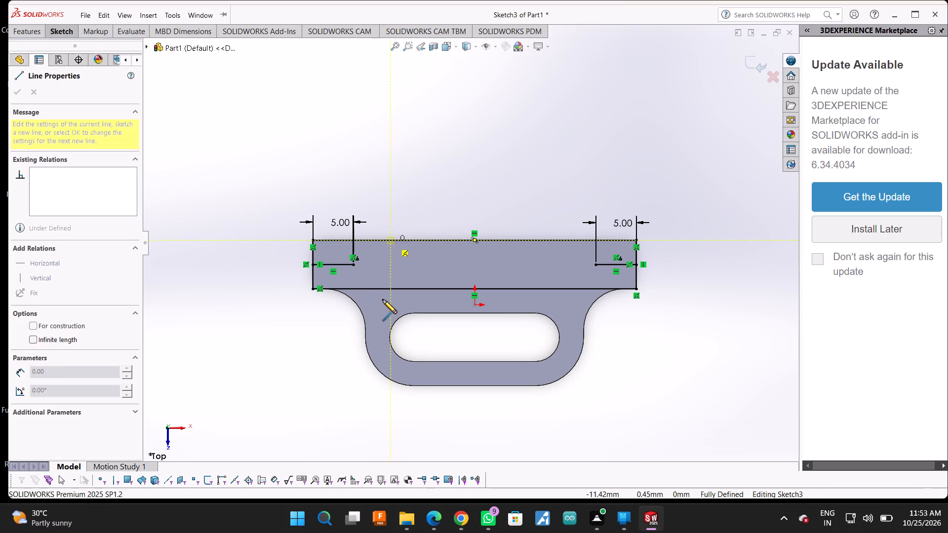
left_click(388, 292)
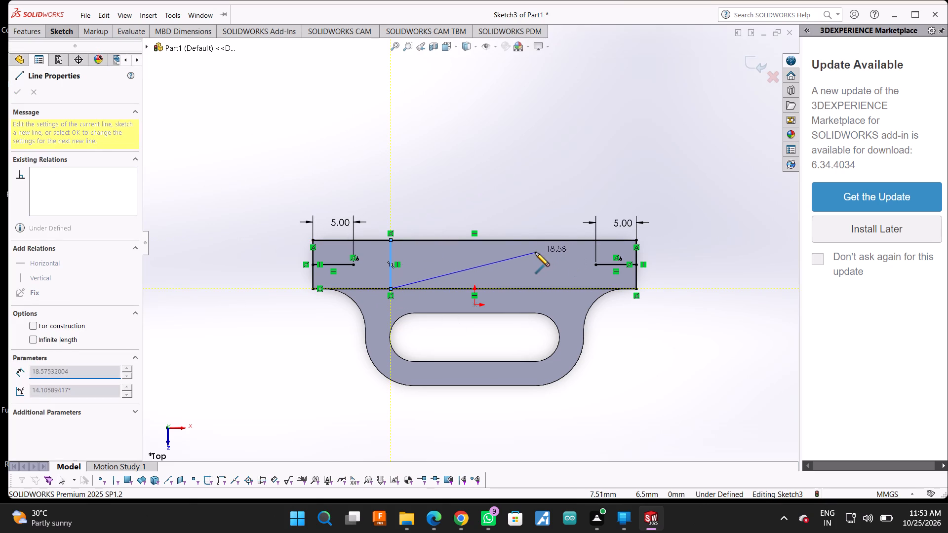
key("Escape")
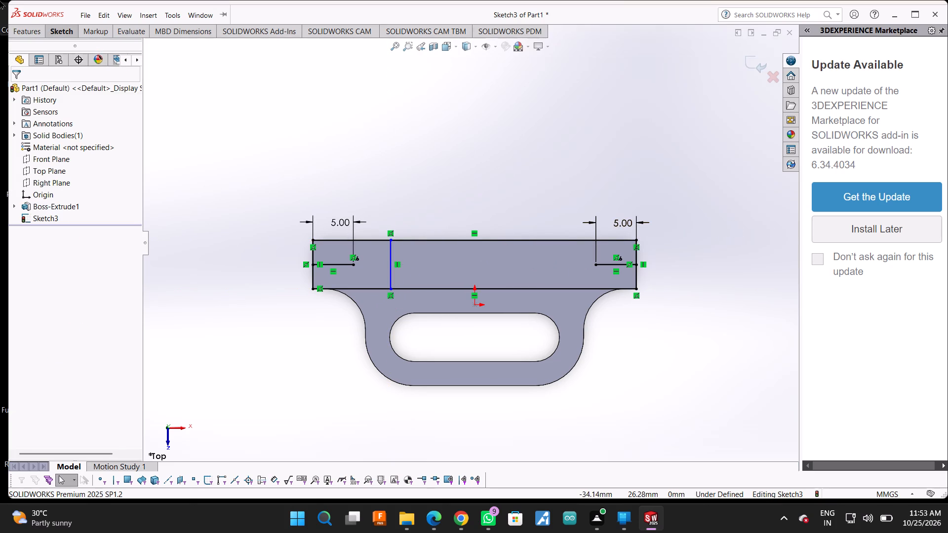
left_click(72, 32)
left_click(85, 41)
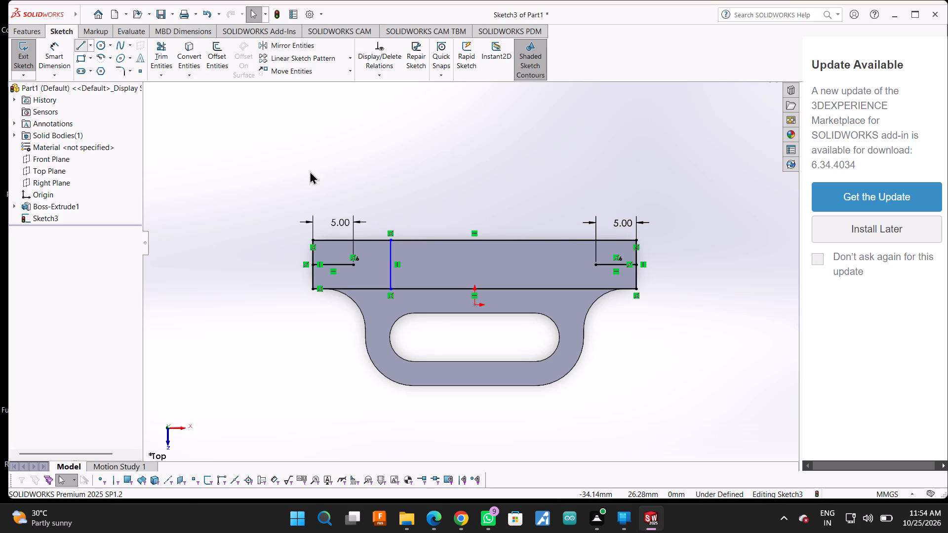
left_click(557, 241)
left_click(557, 292)
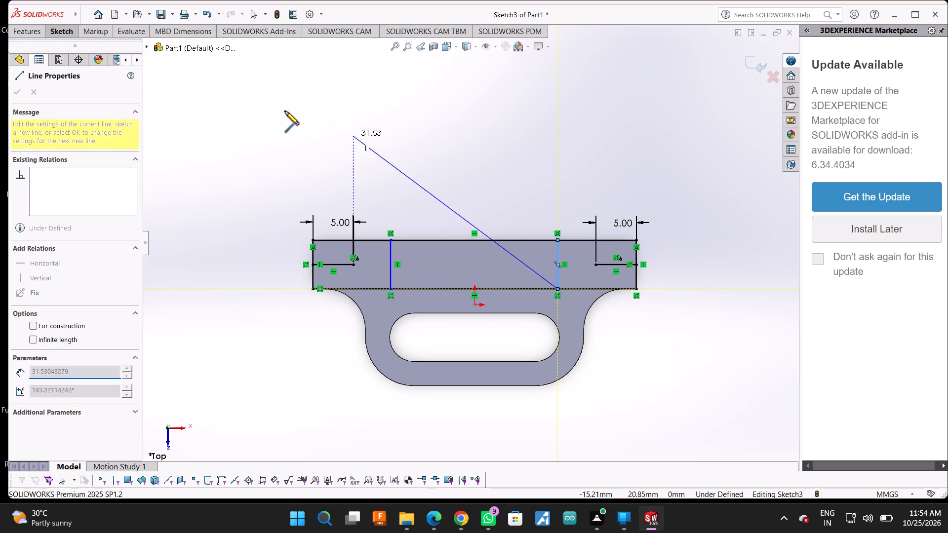
key("Escape")
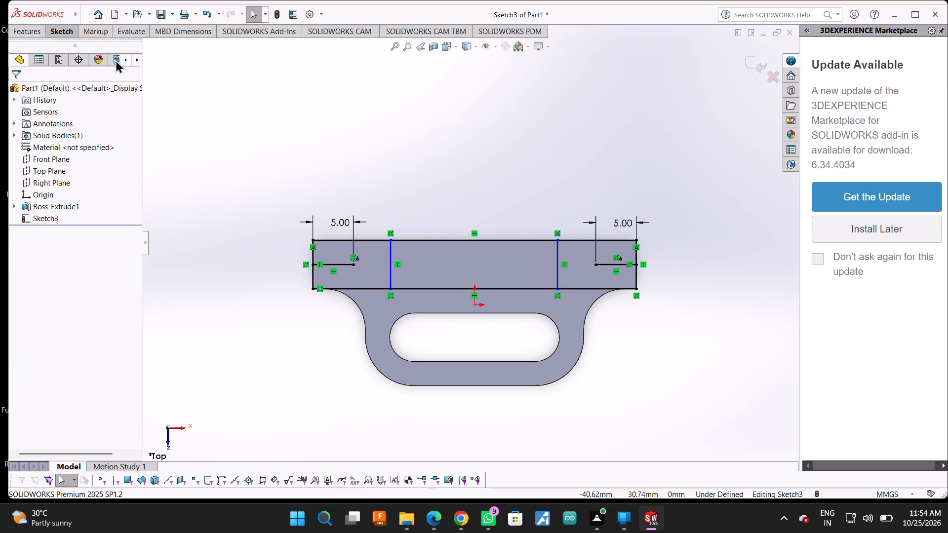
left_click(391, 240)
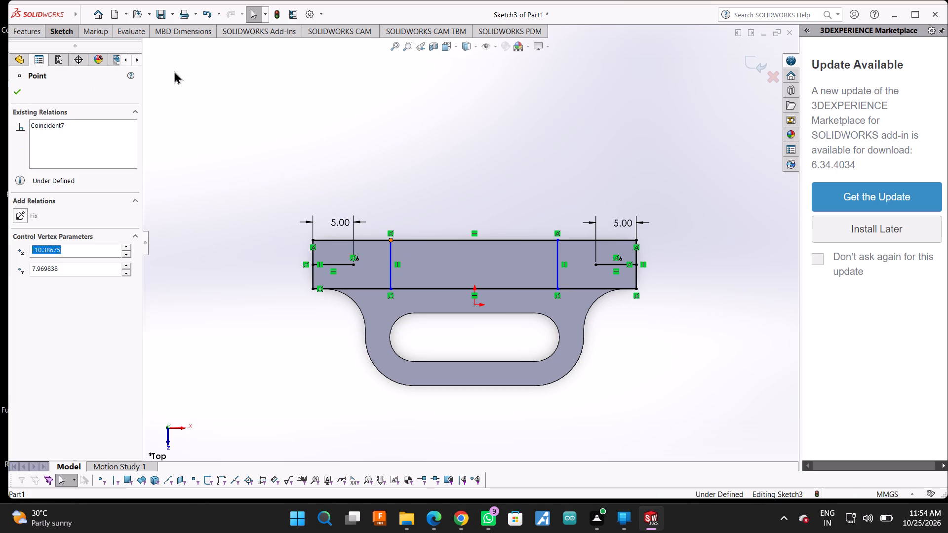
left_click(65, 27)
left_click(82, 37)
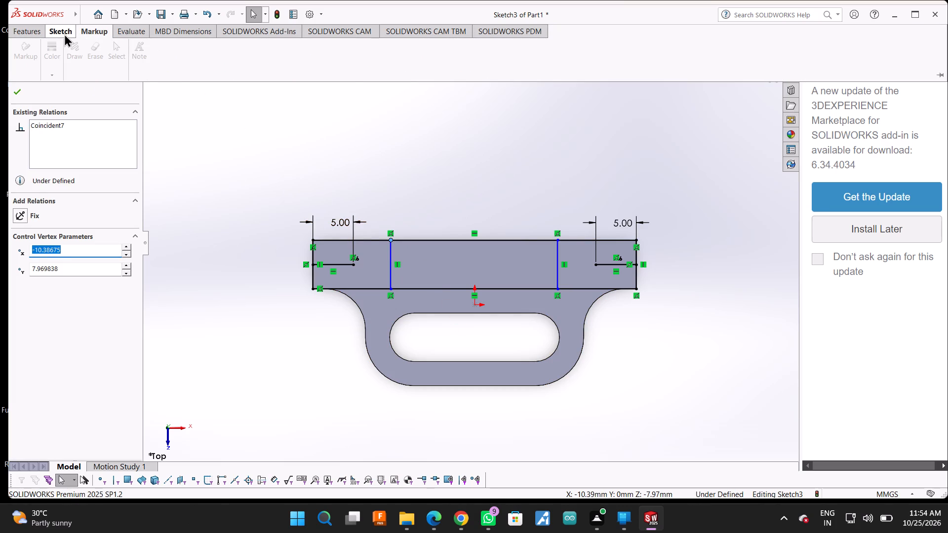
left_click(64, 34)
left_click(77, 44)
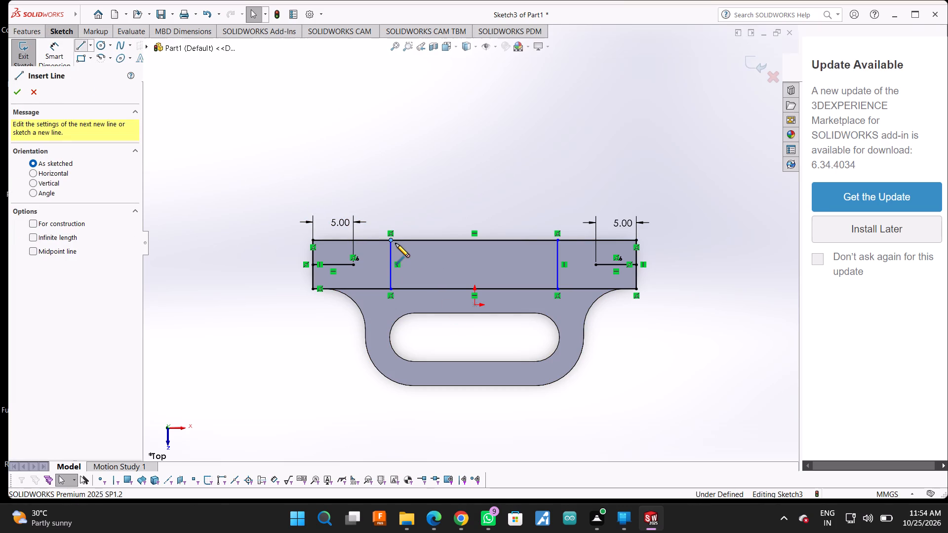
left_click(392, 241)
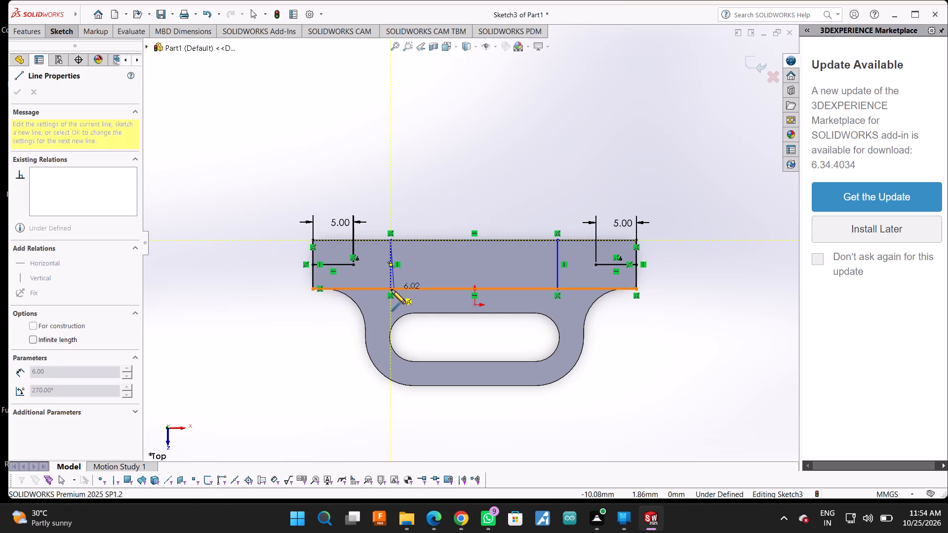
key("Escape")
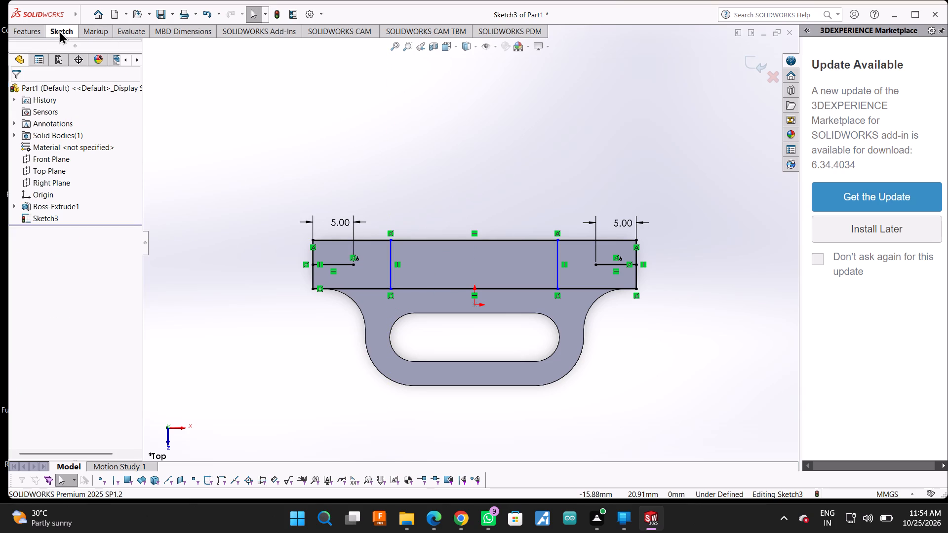
Dimension each of the two vertical lines at 10 mm from the nearest short edge of the strip.
left_click(59, 31)
left_click(63, 47)
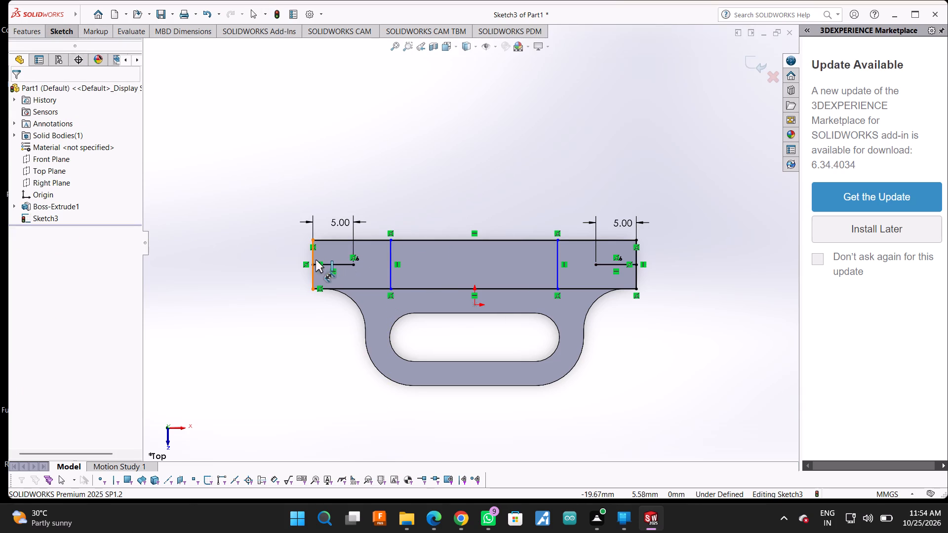
left_click(314, 260)
left_click(389, 265)
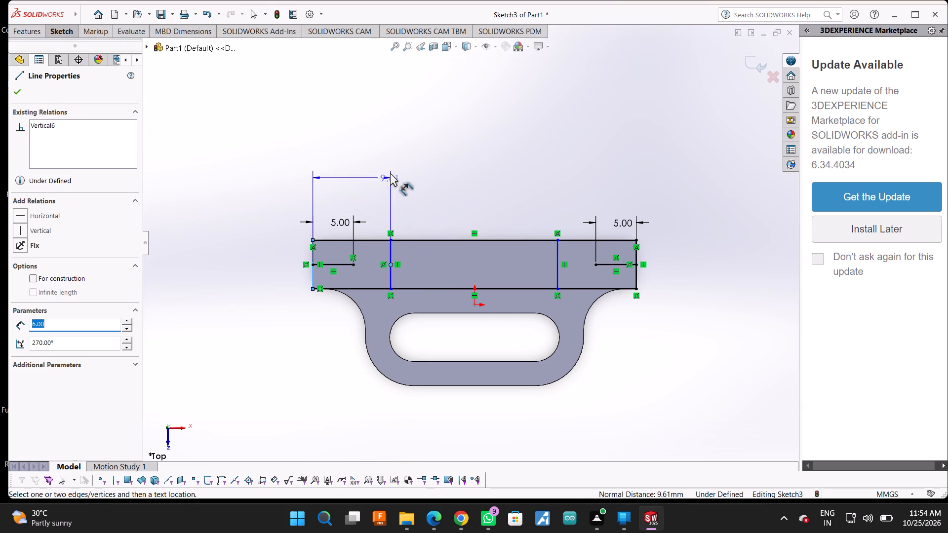
left_click(391, 156)
type("10")
key("Return")
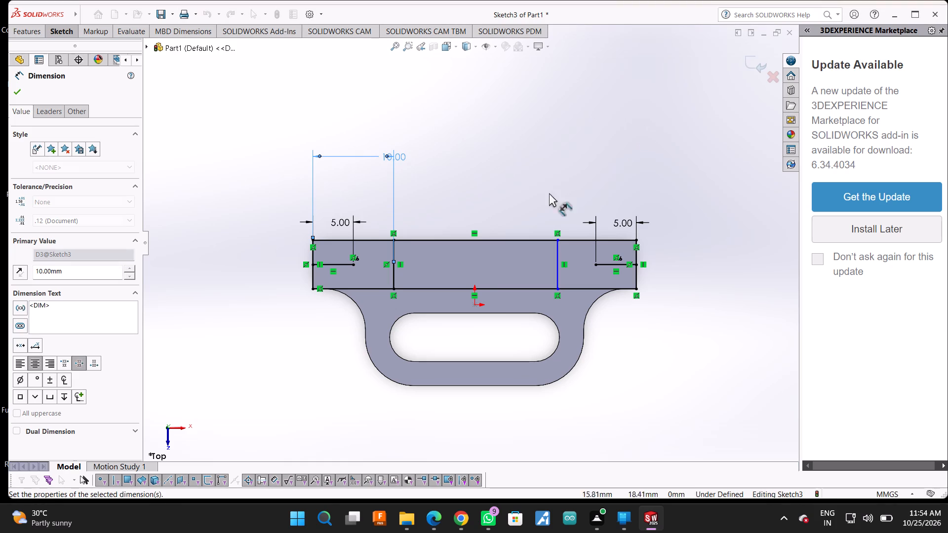
left_click(559, 260)
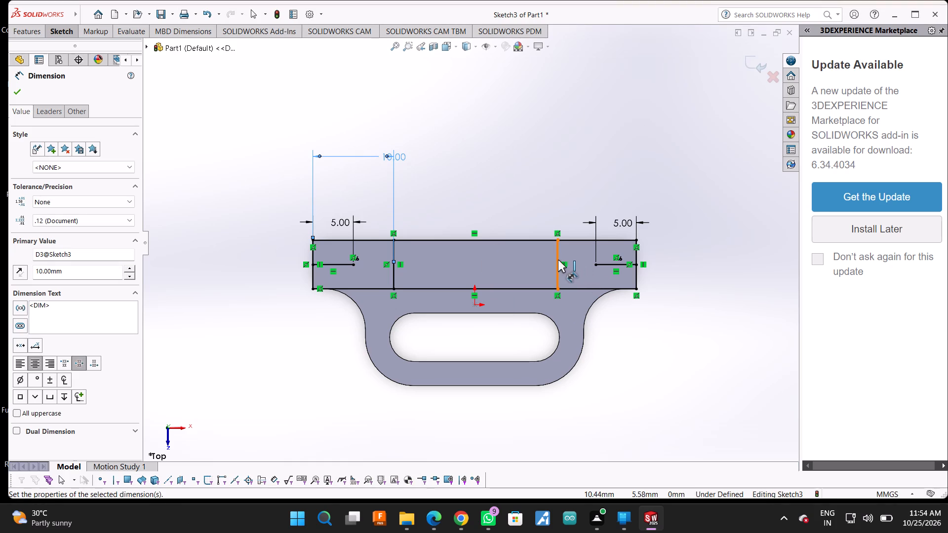
left_click(637, 276)
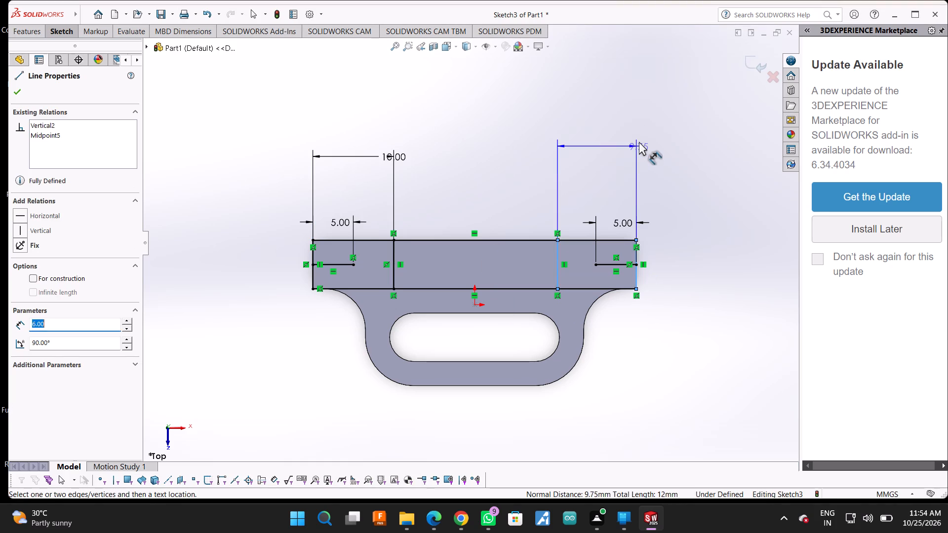
left_click(639, 141)
type("10")
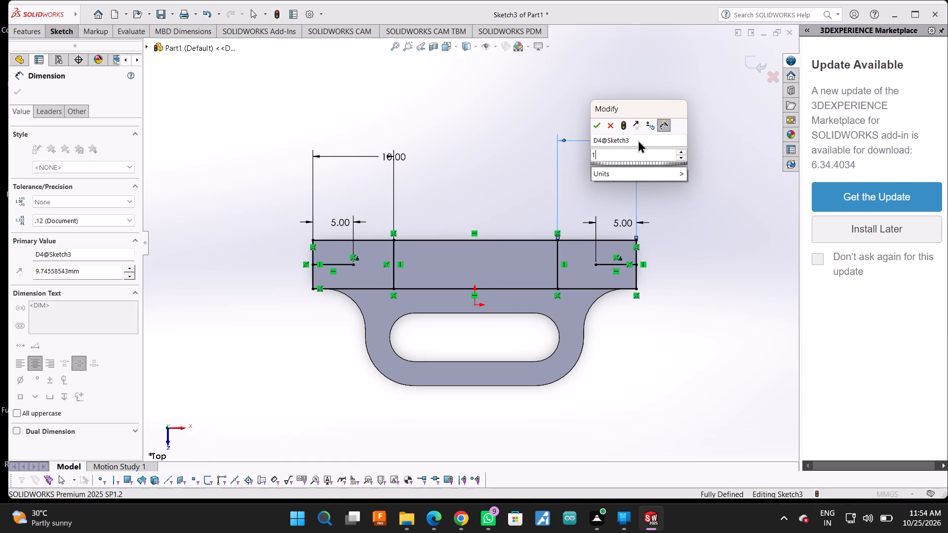
key("Return")
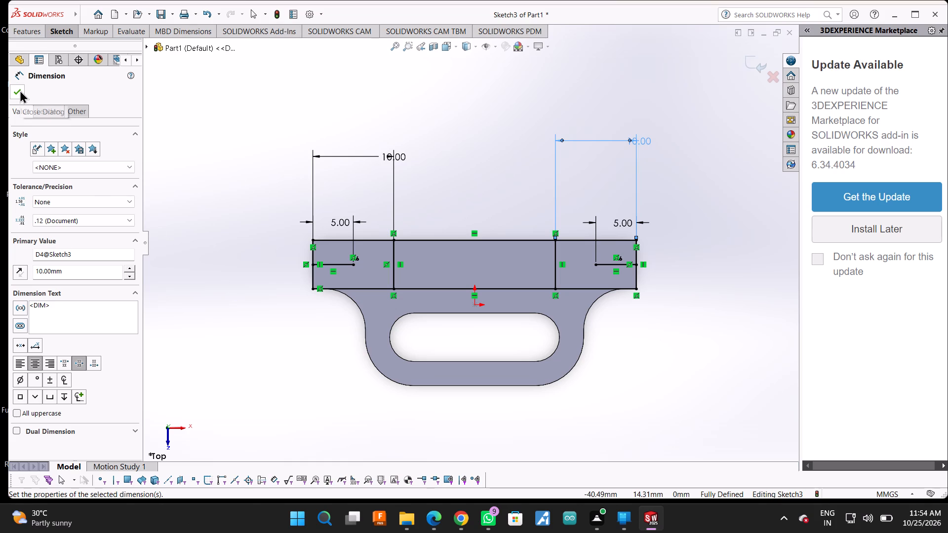
left_click(45, 34)
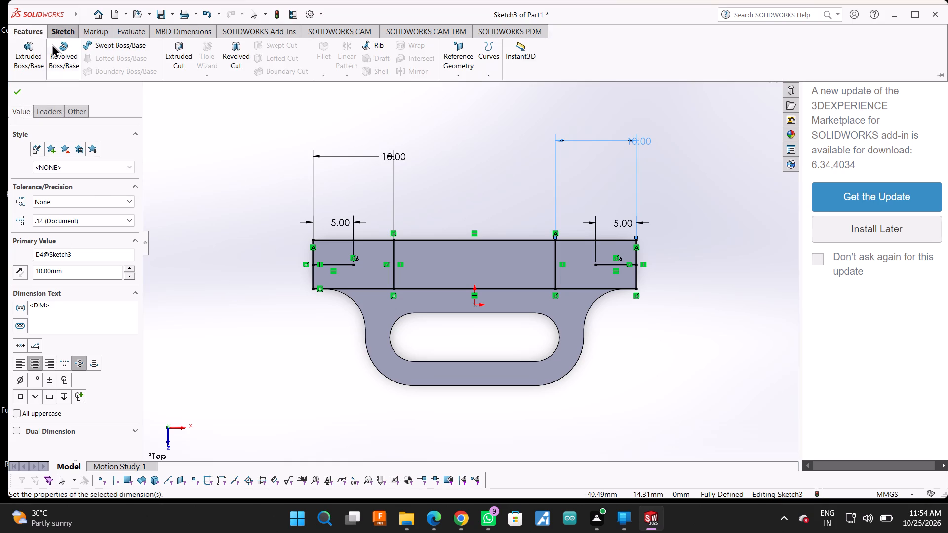
left_click(22, 90)
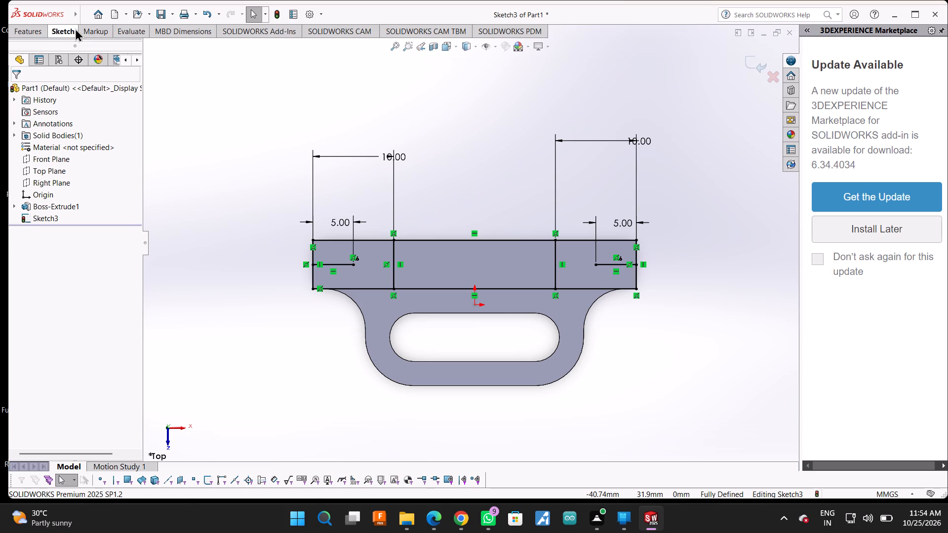
Trim away both short horizontal midlines and the middle segments of the strip's long edges, leaving a closed rectangle at each end.
left_click(75, 28)
left_click(169, 51)
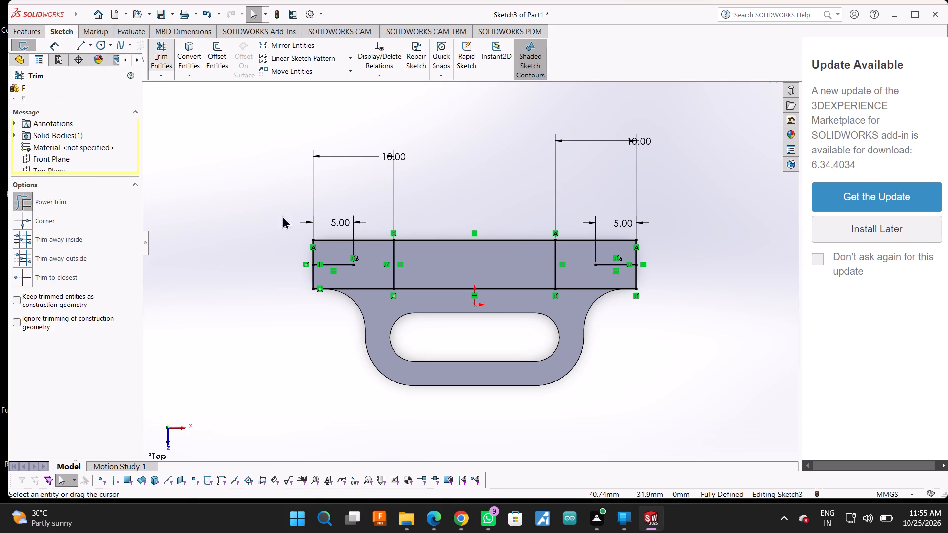
left_click_drag(330, 255, 347, 270)
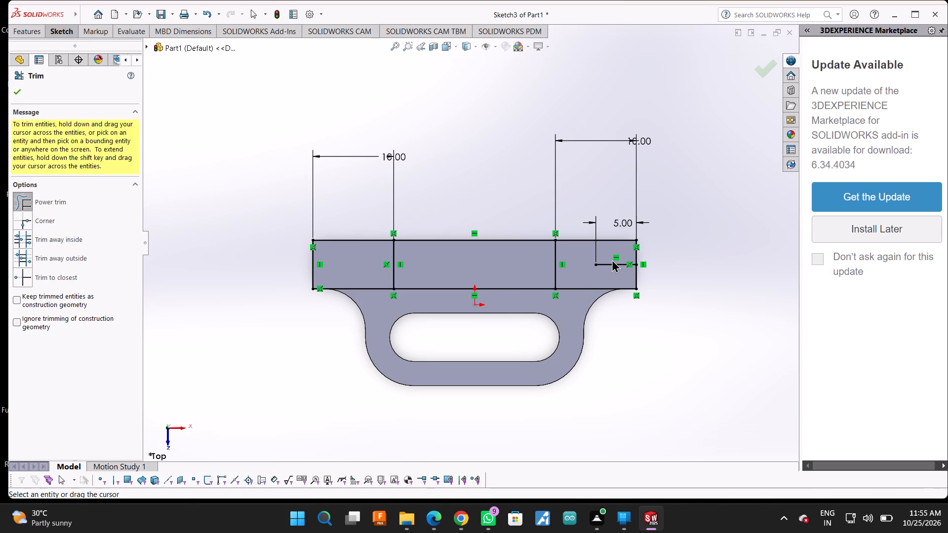
left_click_drag(613, 252, 615, 263)
left_click_drag(615, 263, 614, 269)
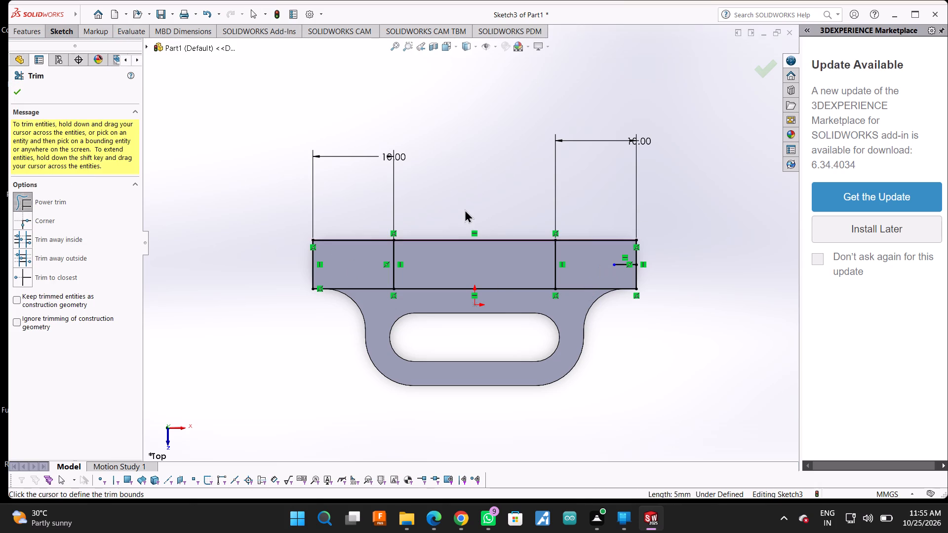
left_click_drag(460, 203, 470, 296)
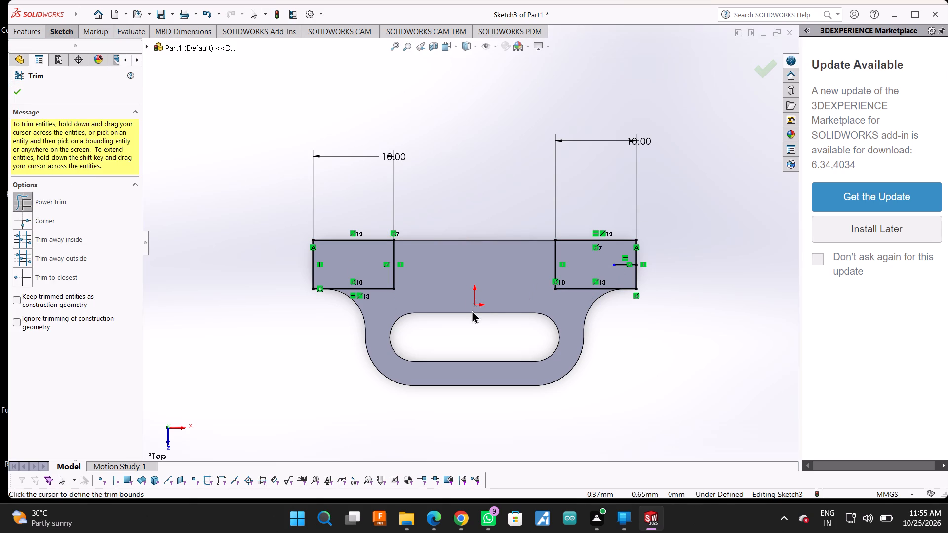
left_click_drag(626, 252, 619, 272)
left_click(619, 272)
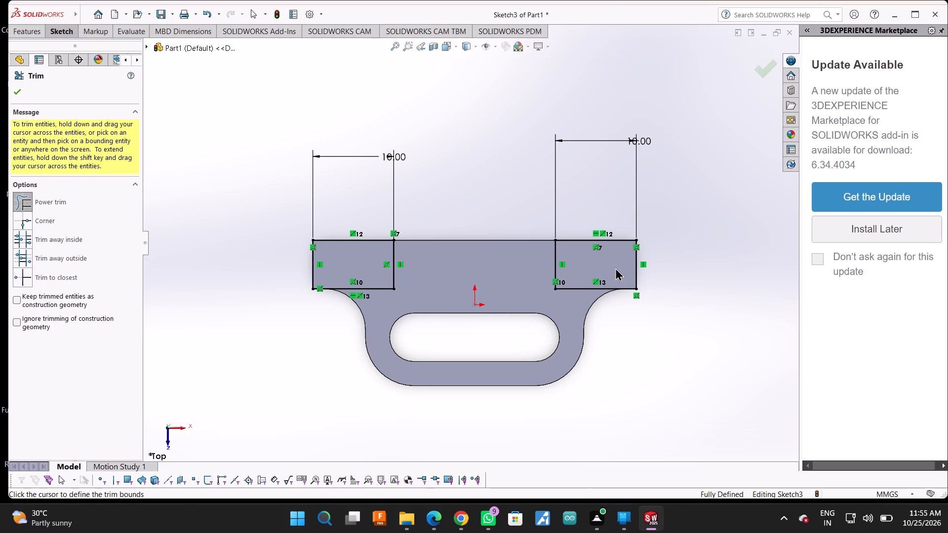
scroll(594, 284, "up", 1)
scroll(594, 285, "down", 1)
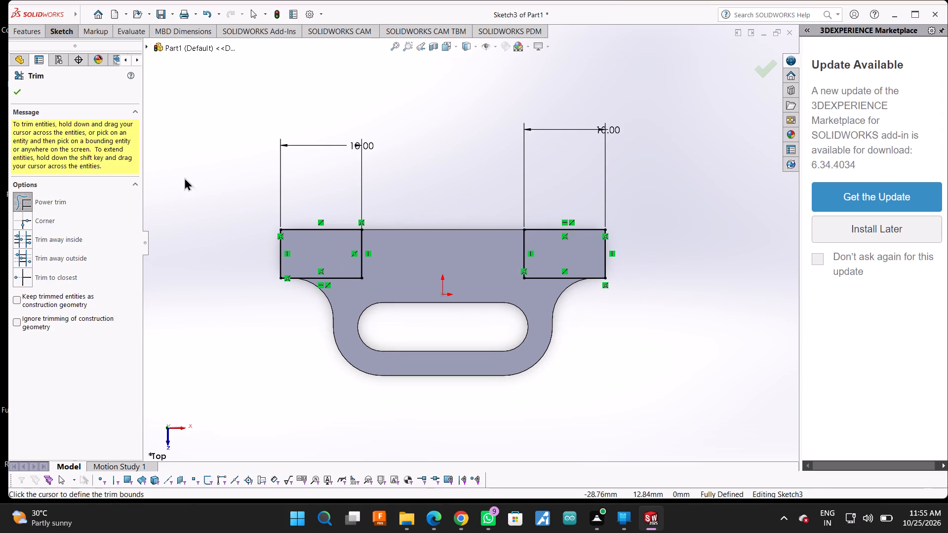
left_click(11, 87)
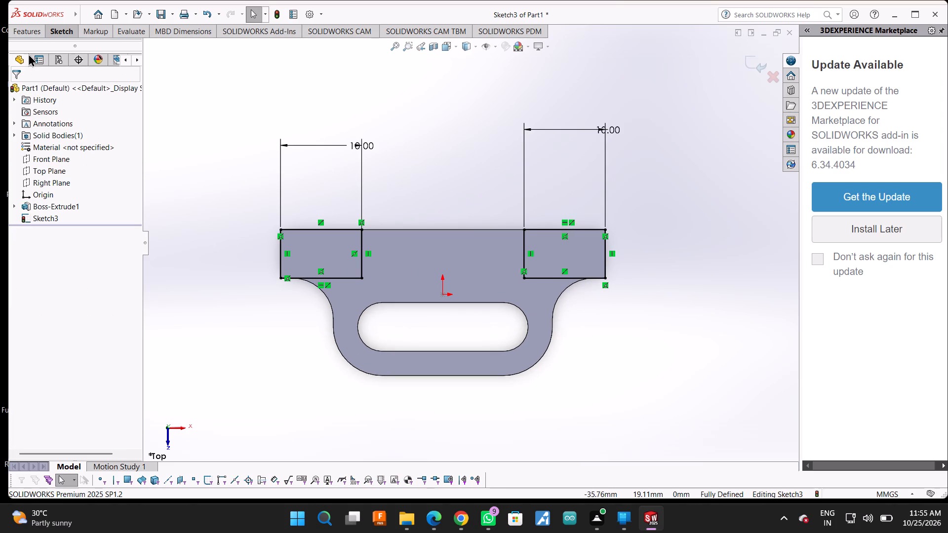
Extrude the two end rectangles upward as a blind boss, 18 mm deep and merged with the base, to form the lugs.
left_click(25, 38)
left_click(30, 44)
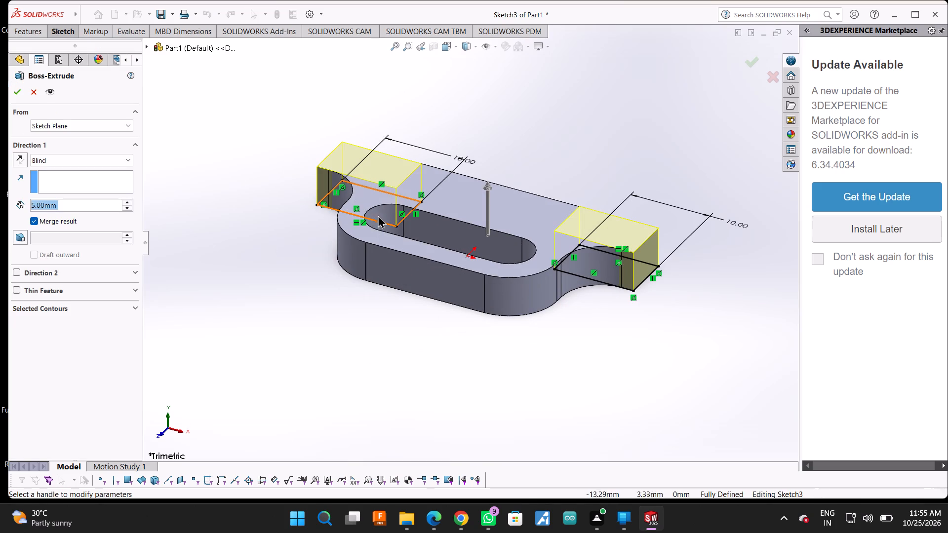
scroll(679, 264, "down", 1)
scroll(639, 274, "down", 2)
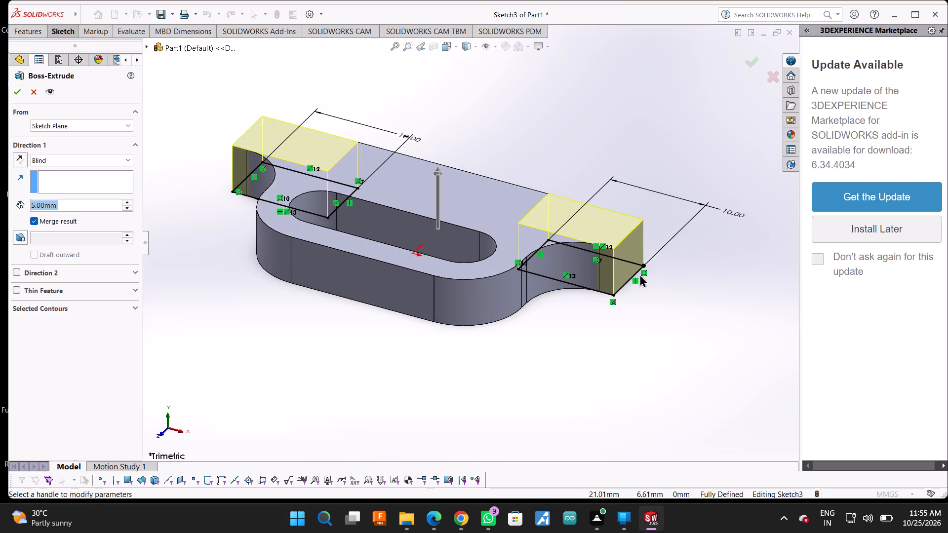
scroll(639, 274, "down", 1)
scroll(575, 269, "down", 3)
scroll(558, 222, "up", 5)
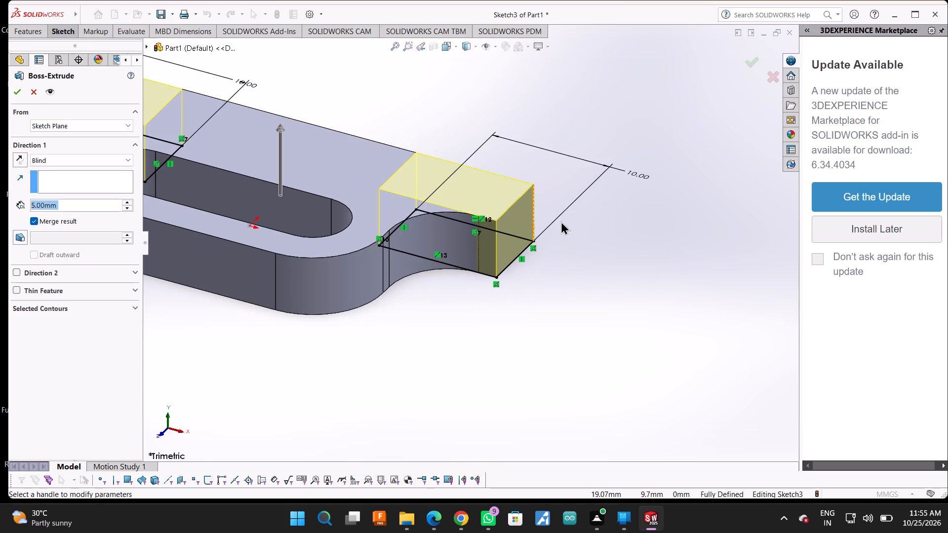
scroll(276, 202, "up", 3)
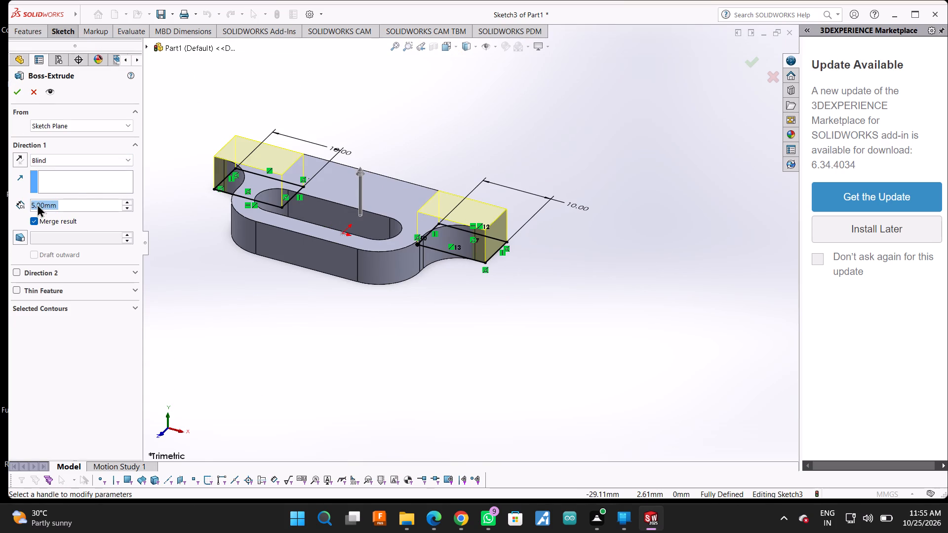
left_click(37, 204)
key("Left")
key("BackSpace")
key("BackSpace")
type("18")
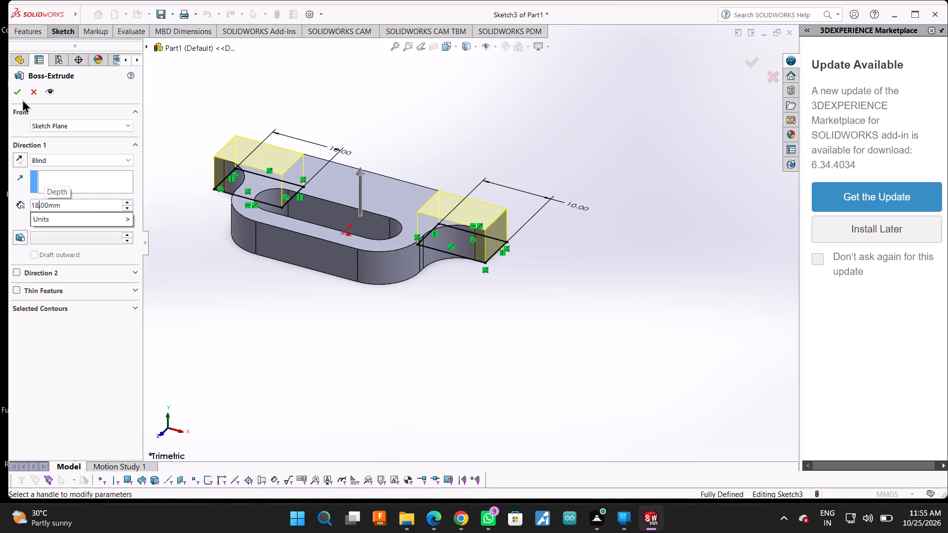
left_click(16, 90)
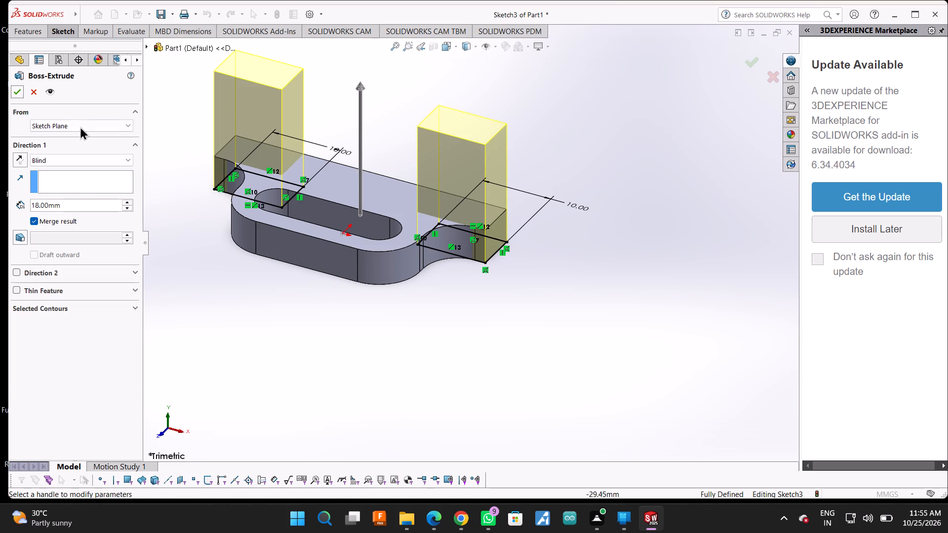
left_click(12, 95)
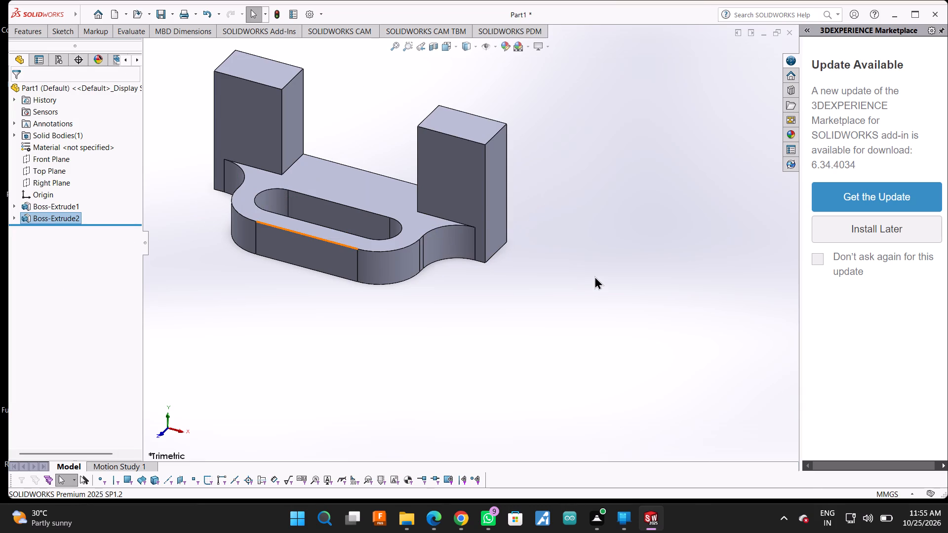
Start a new sketch on the Front Plane.
scroll(479, 143, "down", 2)
scroll(448, 204, "up", 2)
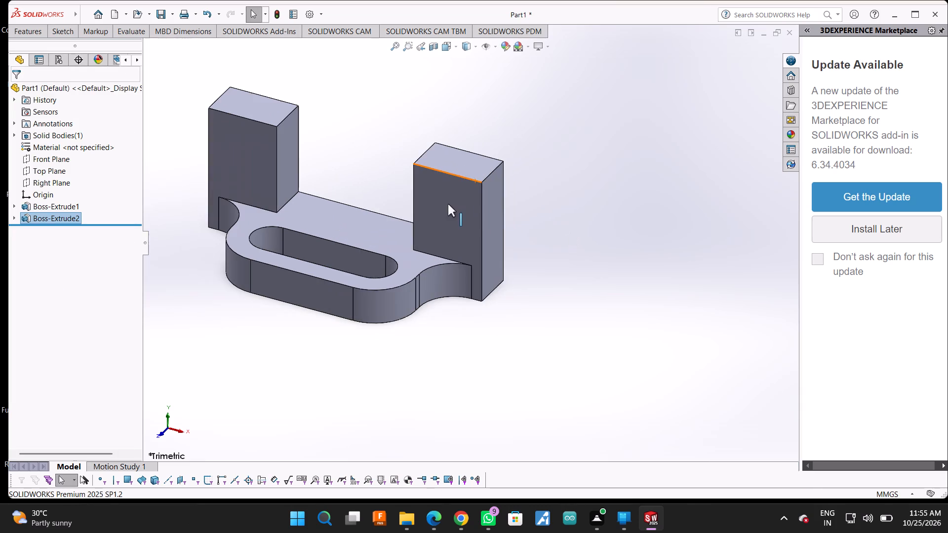
middle_click_drag(518, 235, 452, 288)
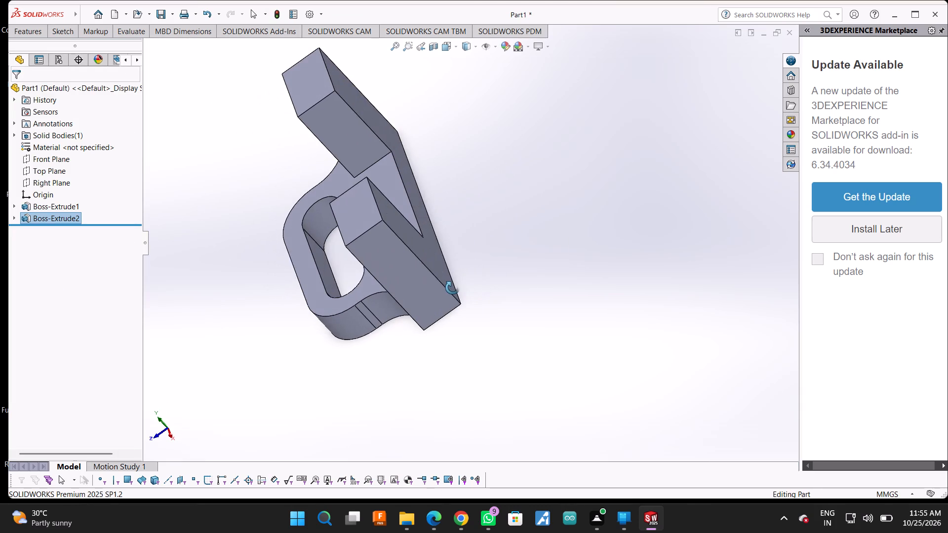
middle_click_drag(452, 288, 513, 254)
scroll(421, 273, "down", 3)
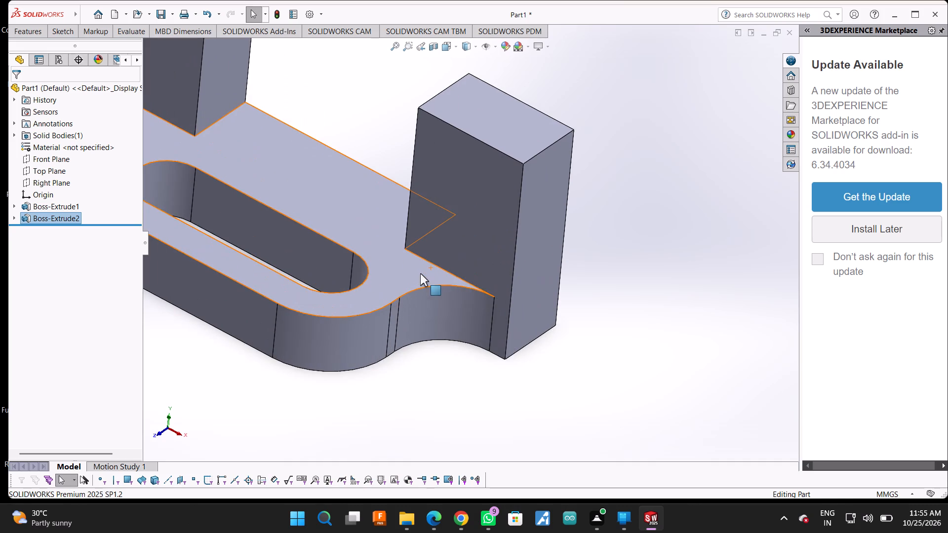
scroll(420, 273, "up", 1)
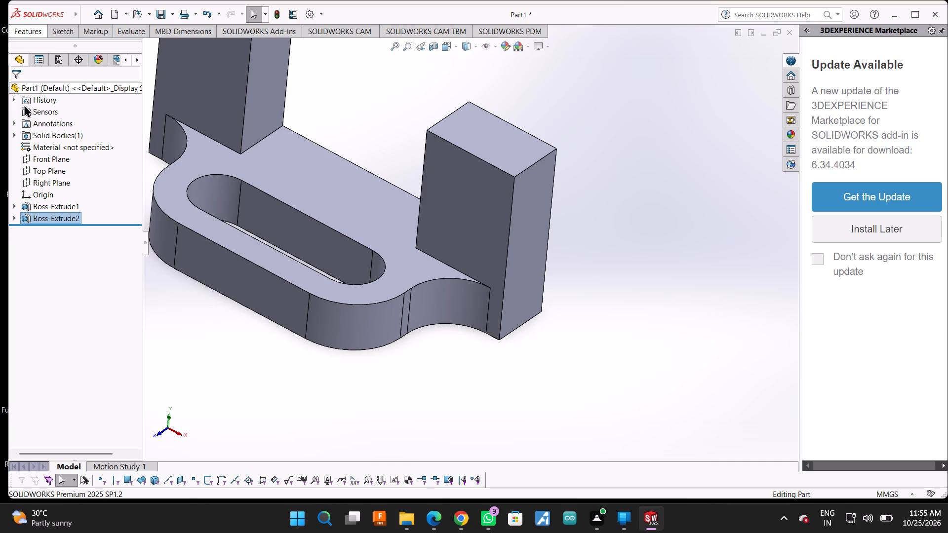
left_click(44, 158)
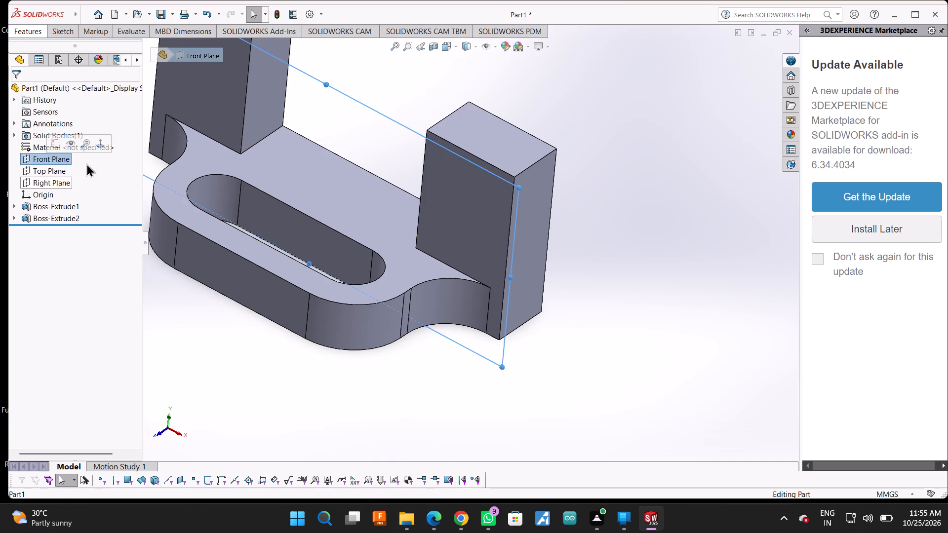
left_click(66, 161)
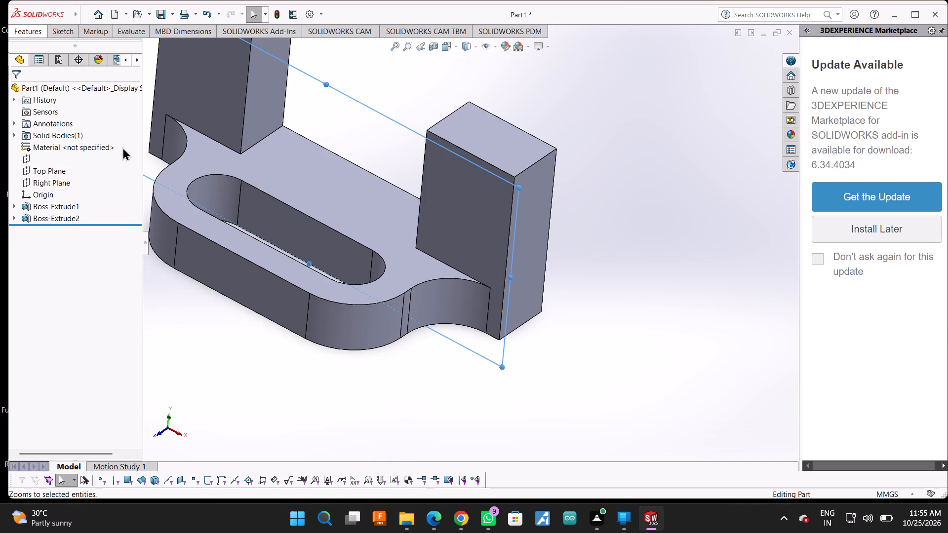
left_click(79, 161)
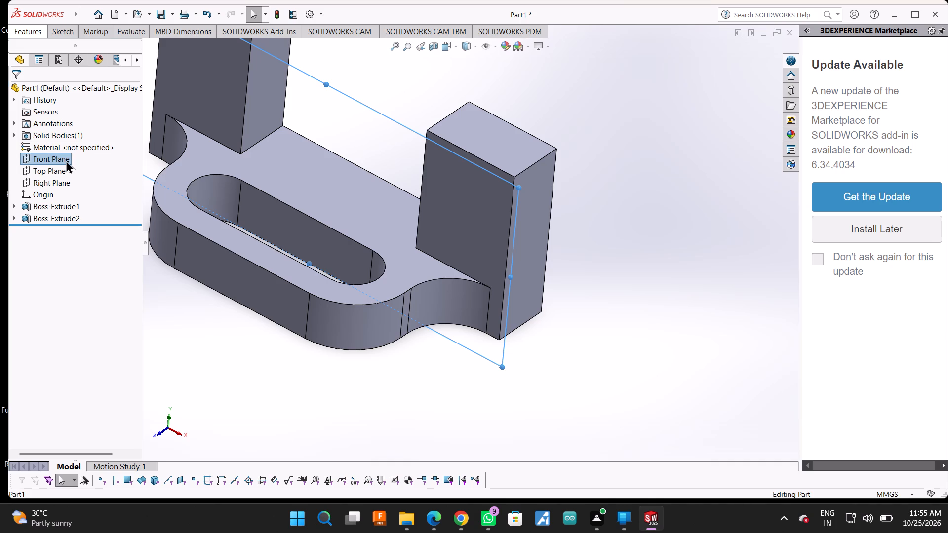
left_click(65, 159)
left_click(88, 160)
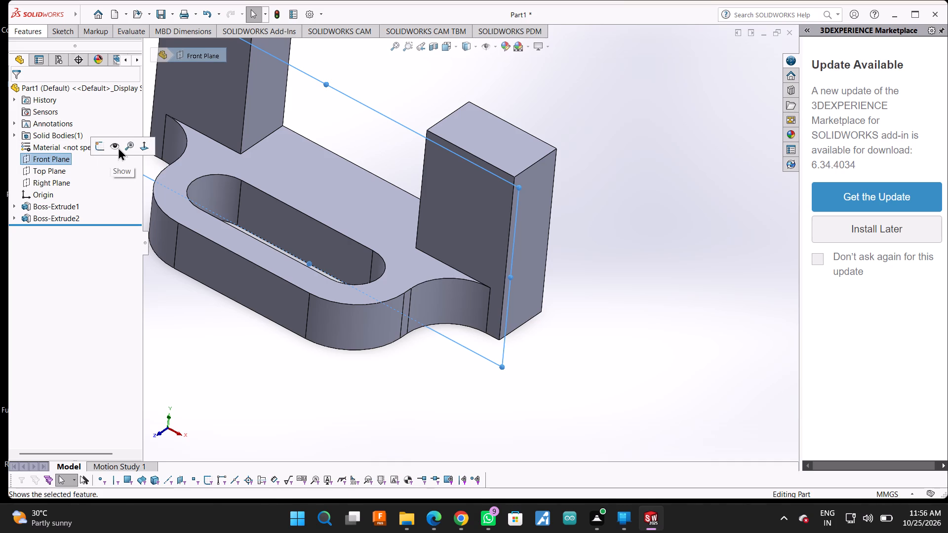
left_click(138, 146)
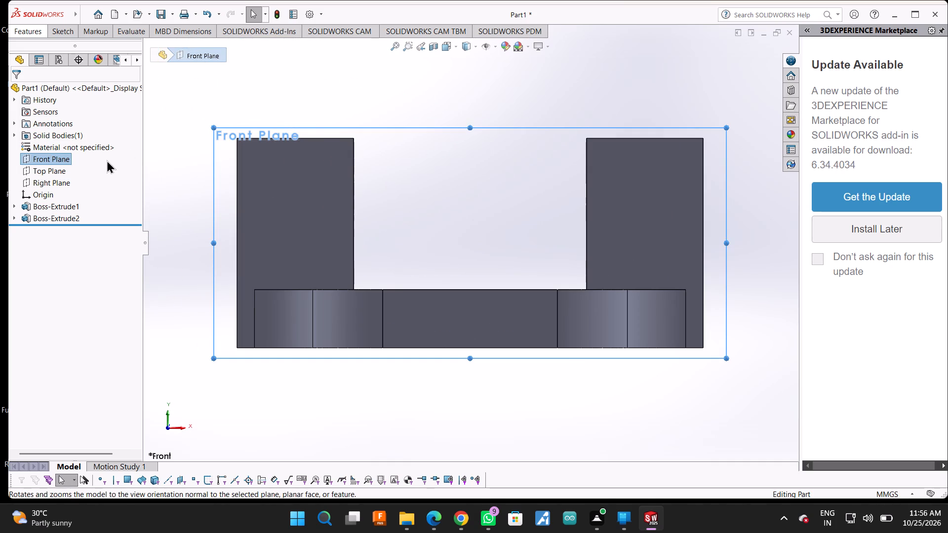
left_click(60, 158)
left_click(70, 149)
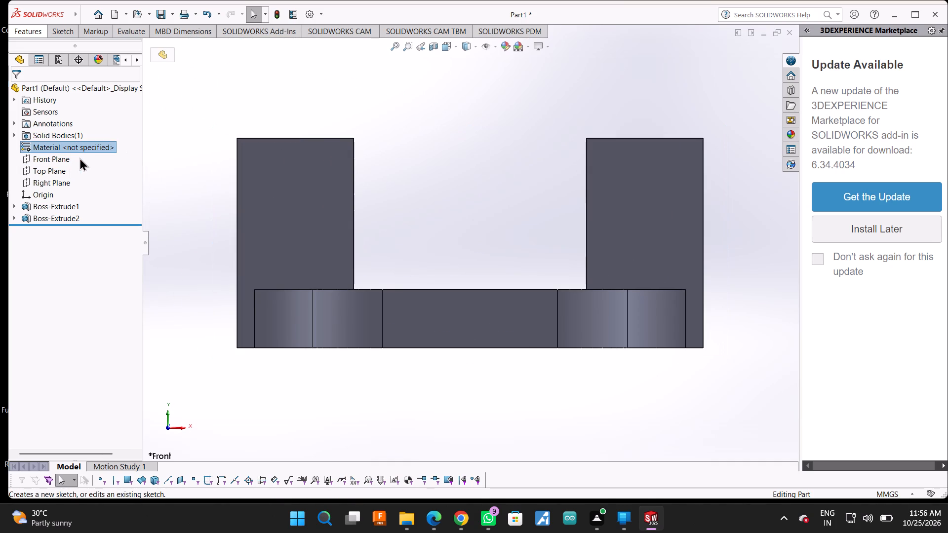
left_click(77, 161)
left_click(68, 160)
left_click(80, 149)
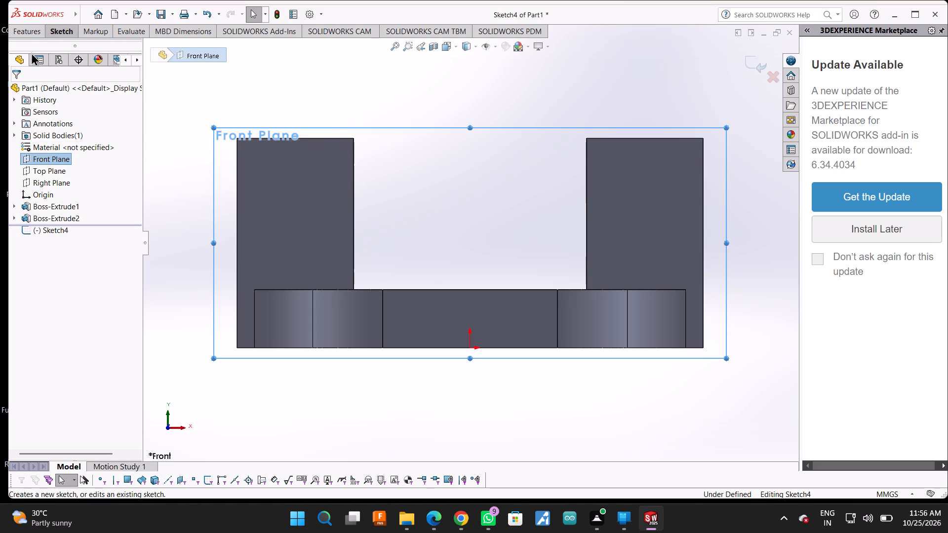
Sketch one circle near the top of each lug, radius about 3.35 mm on the right lug and 3.26 mm on the left.
left_click(63, 29)
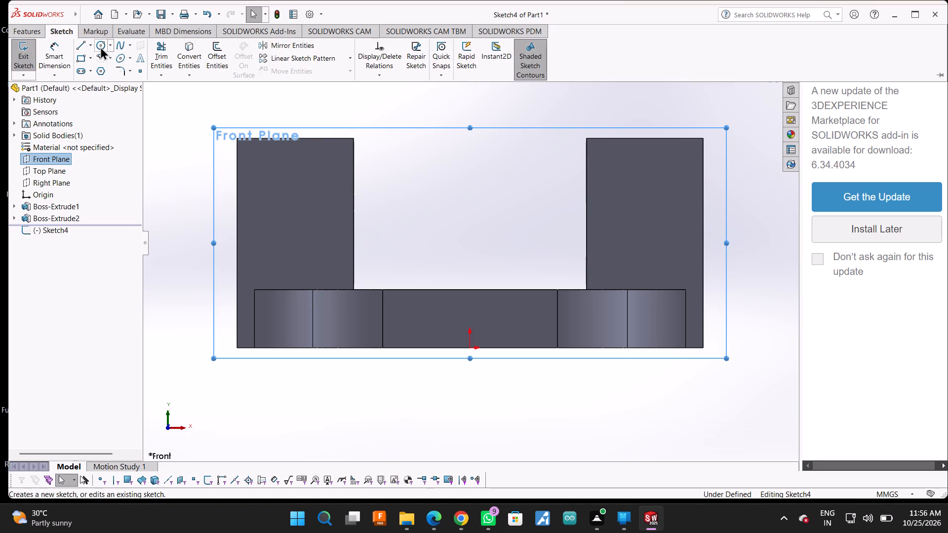
left_click(100, 46)
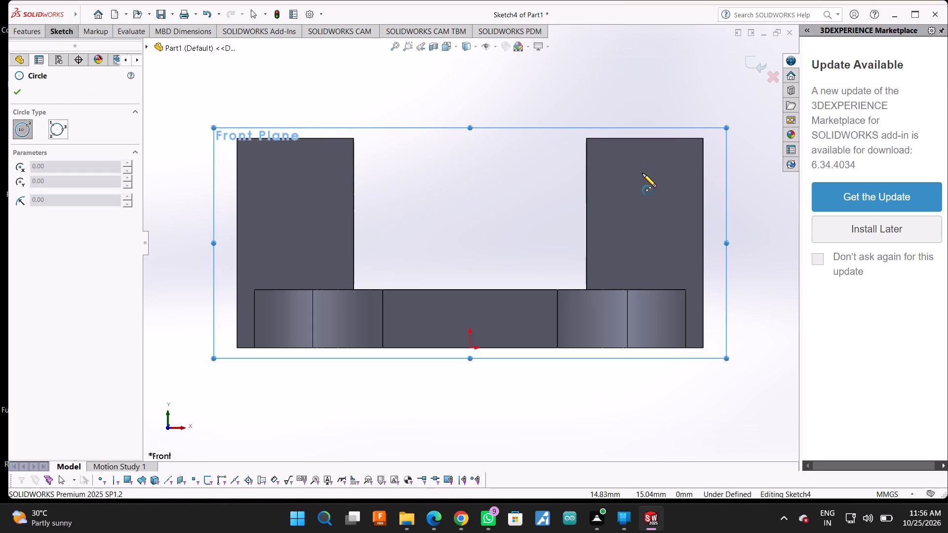
left_click(646, 183)
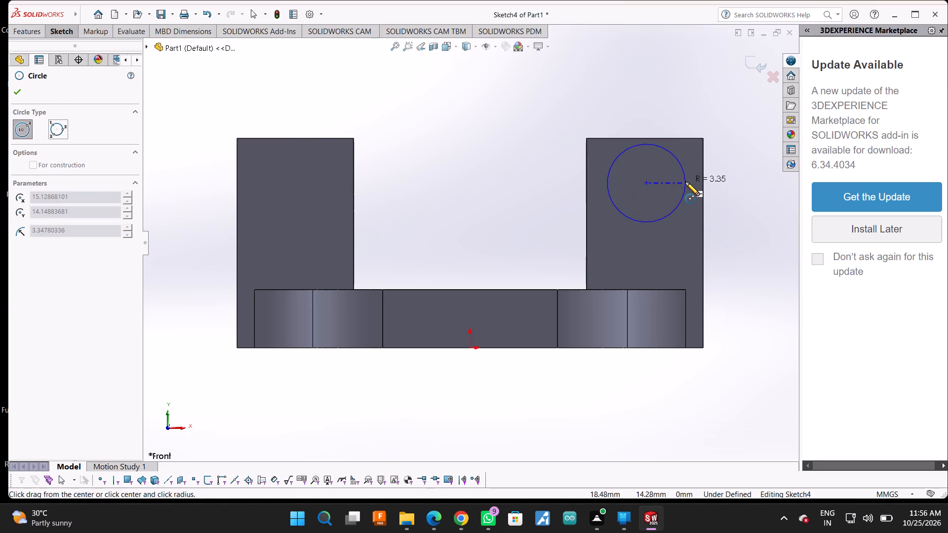
left_click(685, 181)
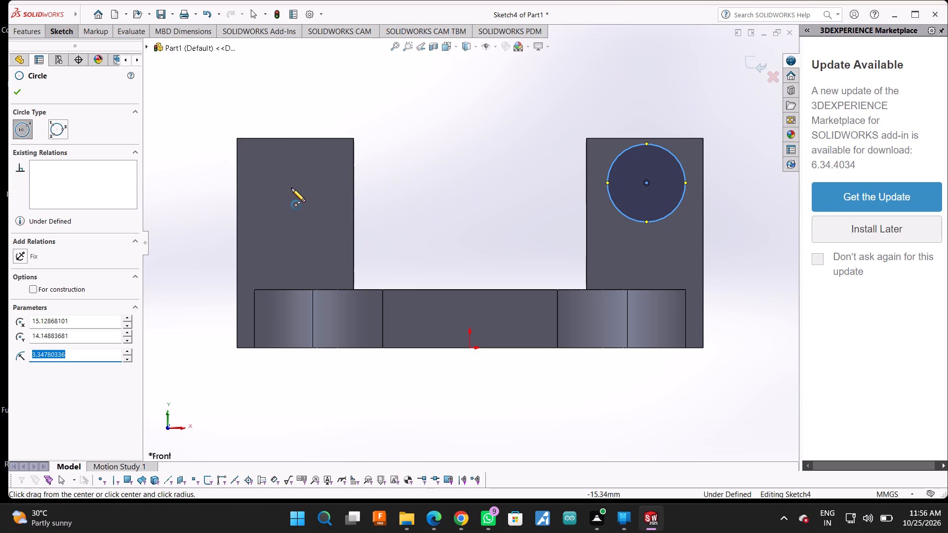
left_click(289, 181)
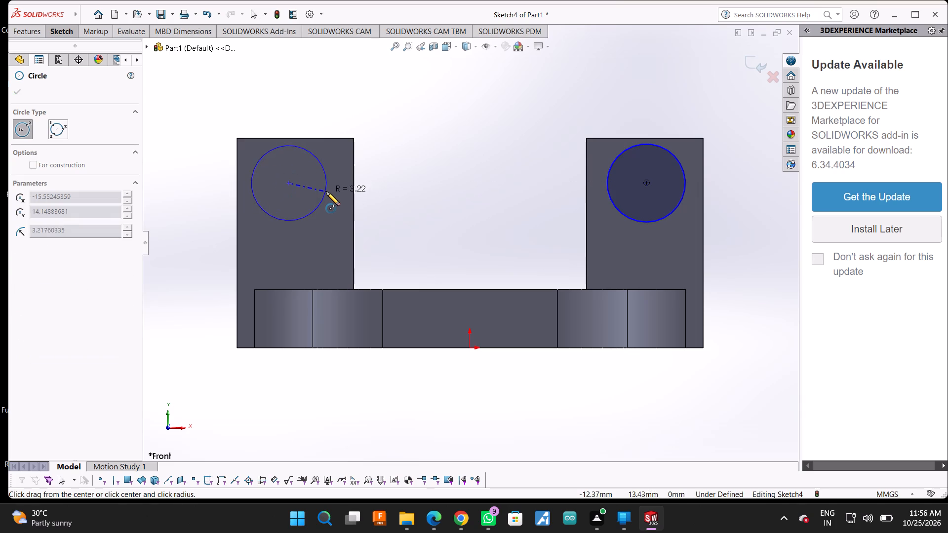
left_click(326, 191)
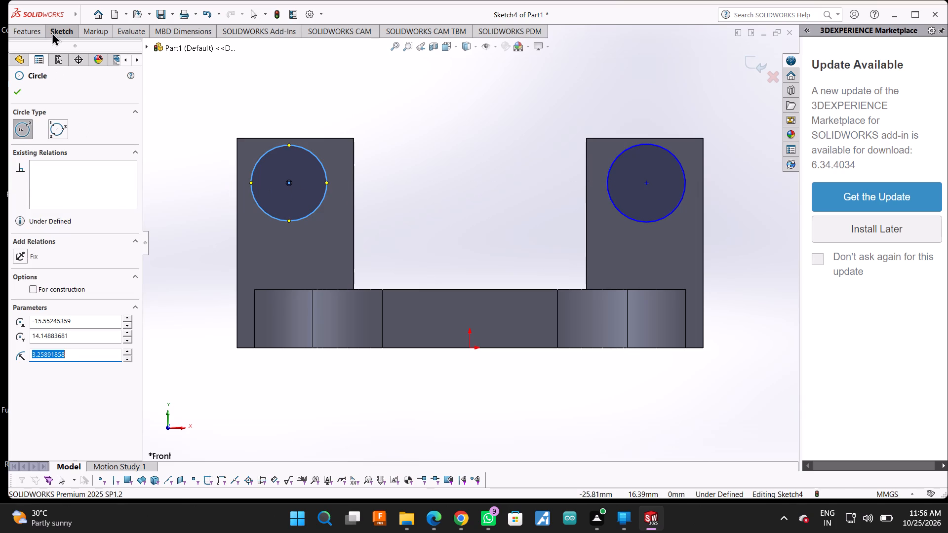
left_click(52, 32)
left_click(12, 95)
Dimension the circle on the right lug with Smart Dimension.
left_click(58, 36)
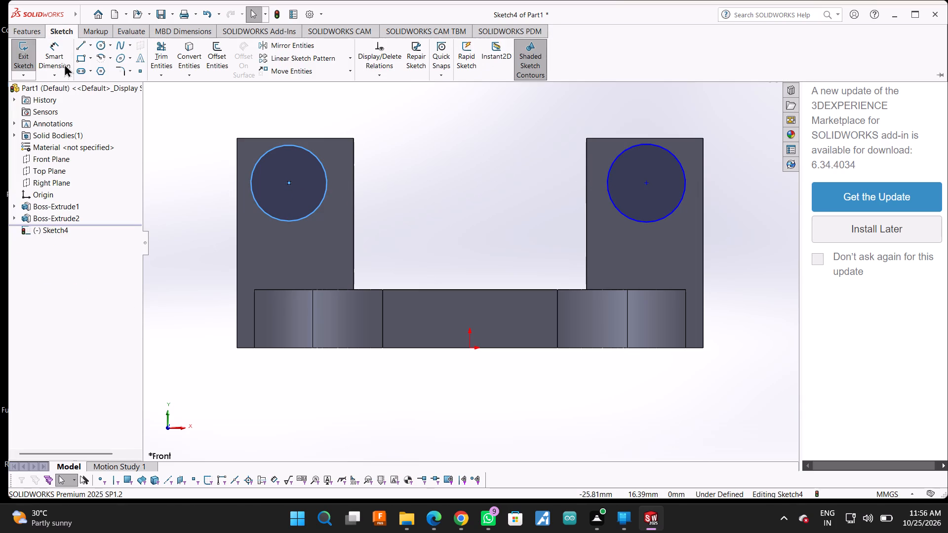
left_click(63, 51)
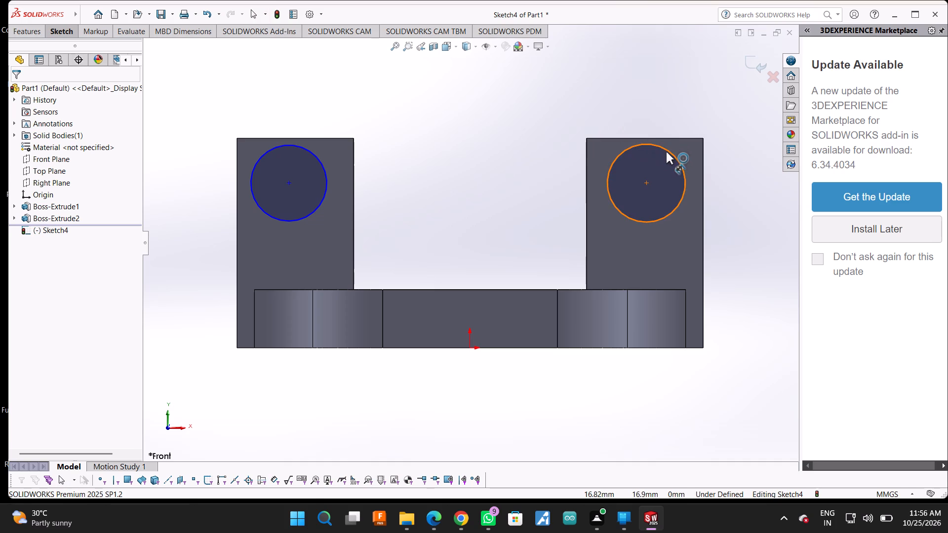
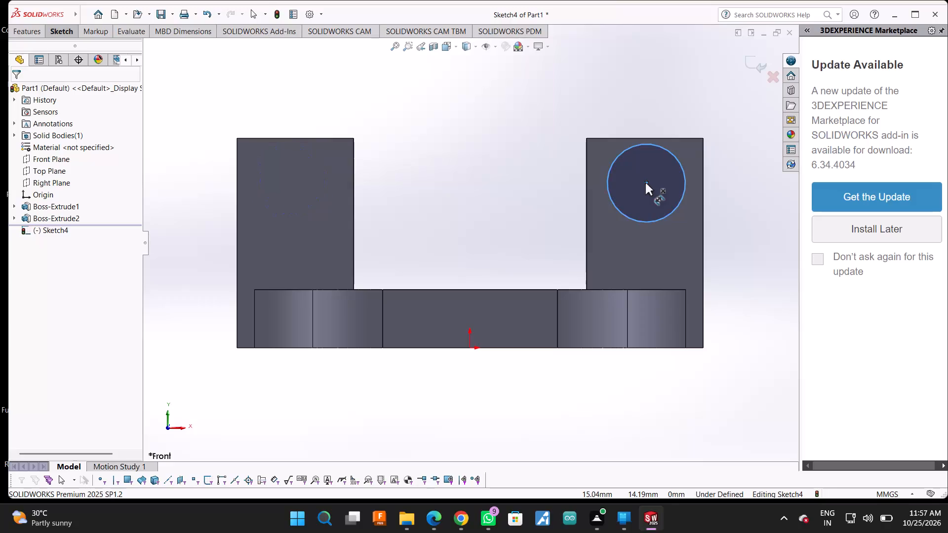
Undo the remaining circle sketched near the top of the right lug.
key("ctrl+z")
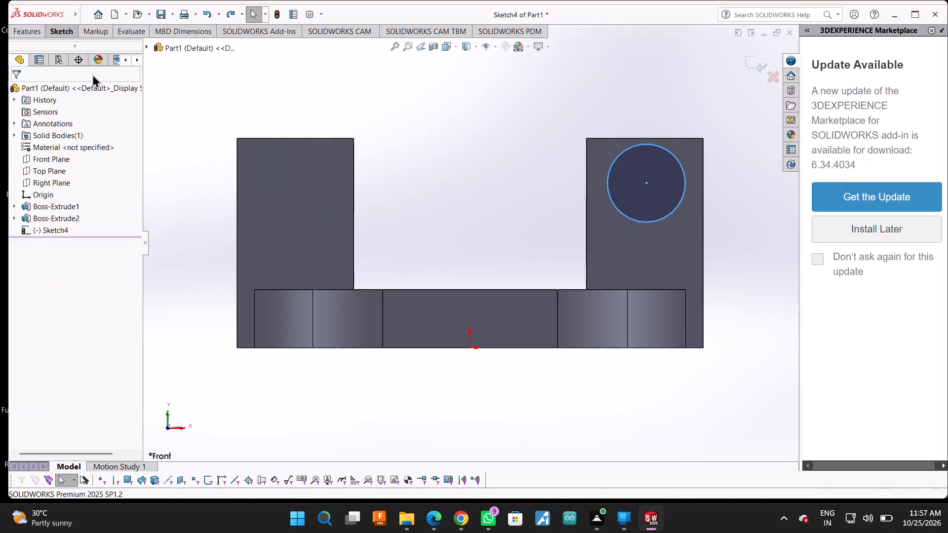
Sketch two concentric circles centred on the midpoint of the right lug's top edge, radii 5 mm and about 2.59 mm.
left_click(56, 23)
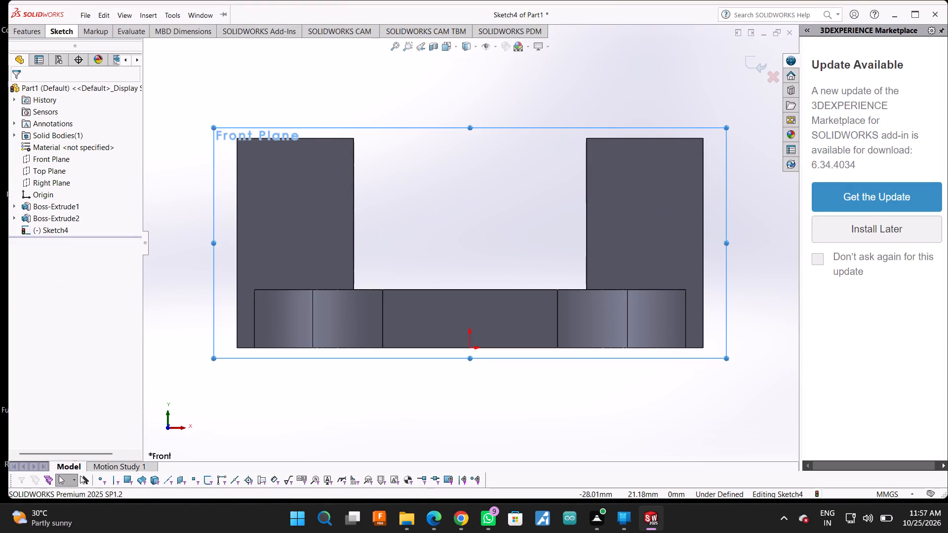
left_click(69, 32)
left_click(102, 47)
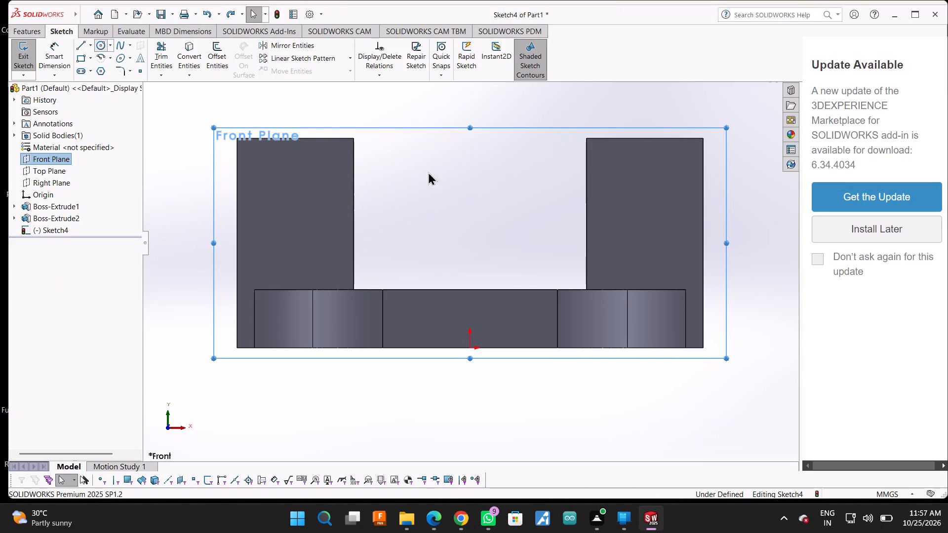
left_click(646, 138)
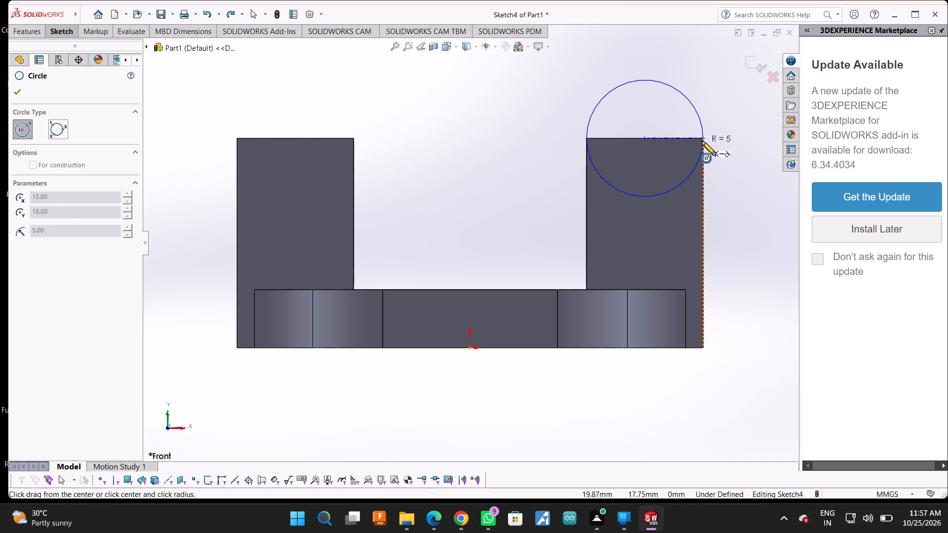
left_click(702, 141)
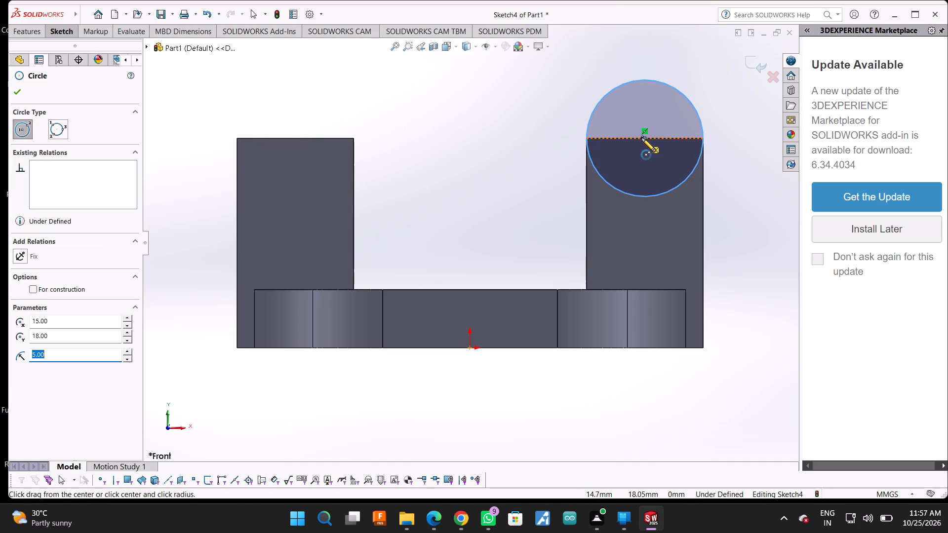
left_click(643, 138)
left_click(675, 141)
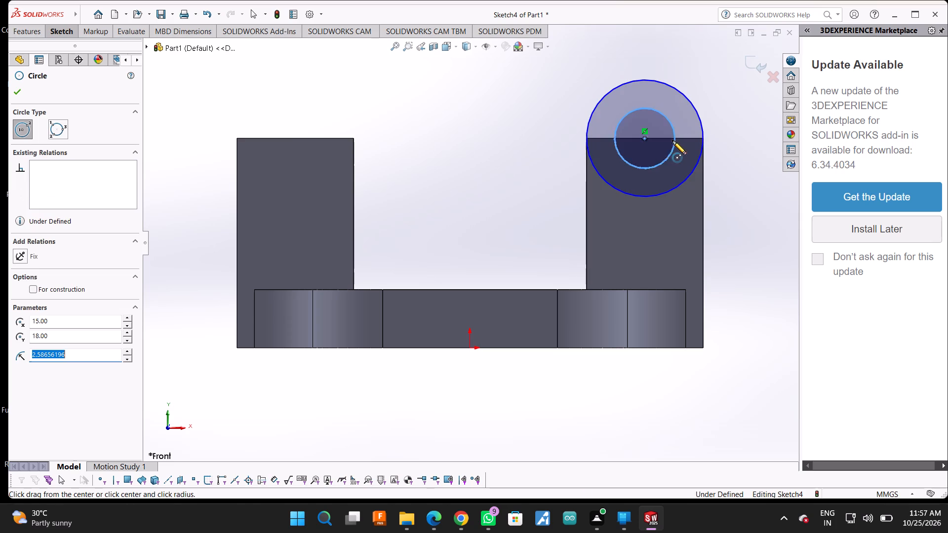
Sketch two concentric circles centred on the midpoint of the left lug's top edge, radii 5 mm and about 3.01 mm.
left_click(294, 139)
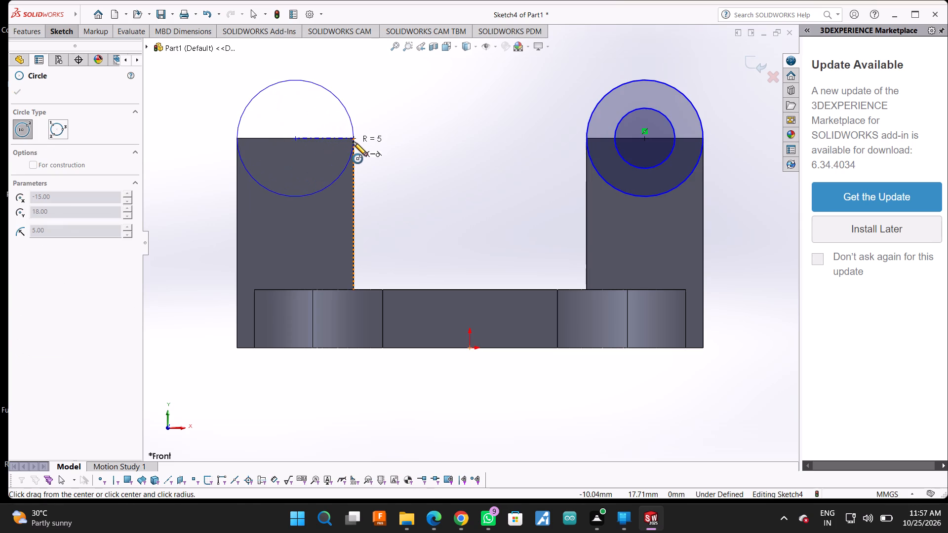
left_click(353, 142)
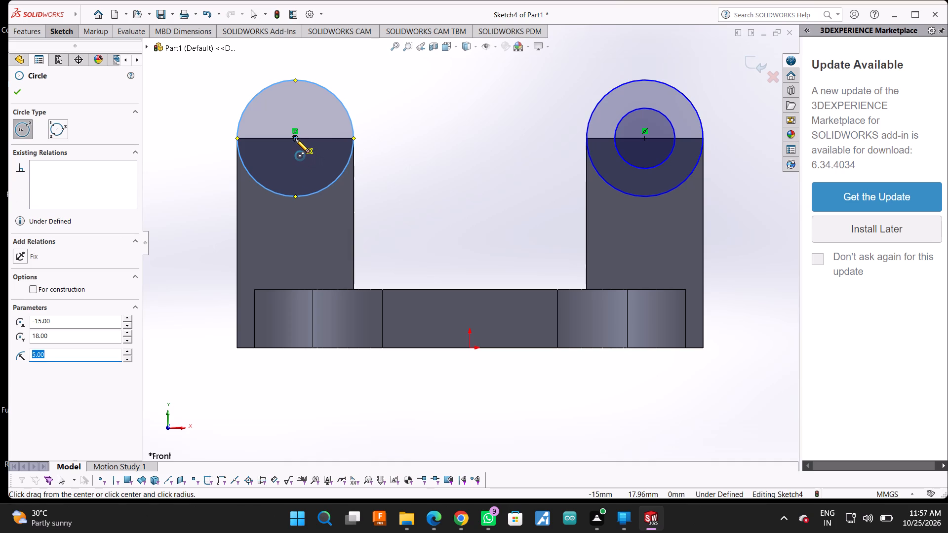
left_click(295, 139)
left_click(330, 138)
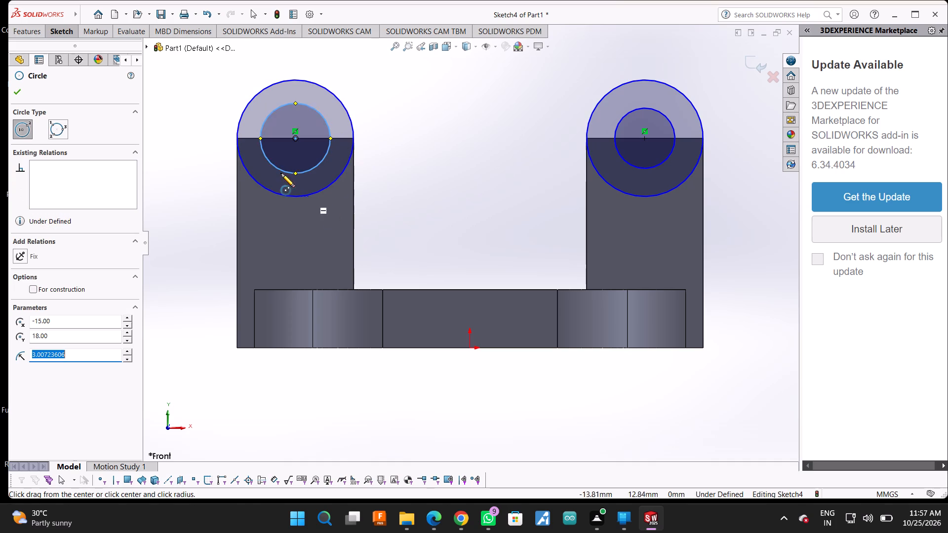
left_click(15, 98)
Dimension the right lug's circles with Smart Dimension: outer diameter 10 mm, inner diameter 5 mm.
left_click(61, 28)
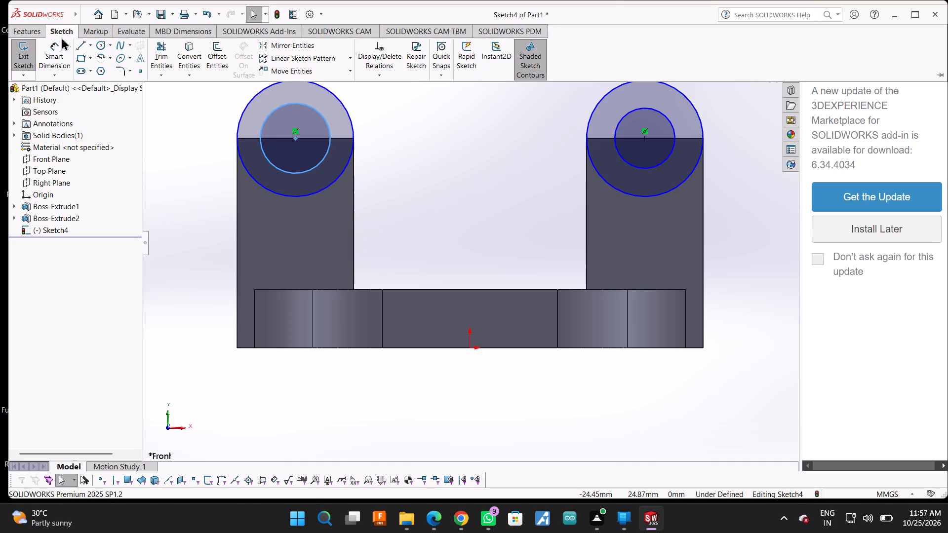
left_click(51, 48)
left_click(699, 116)
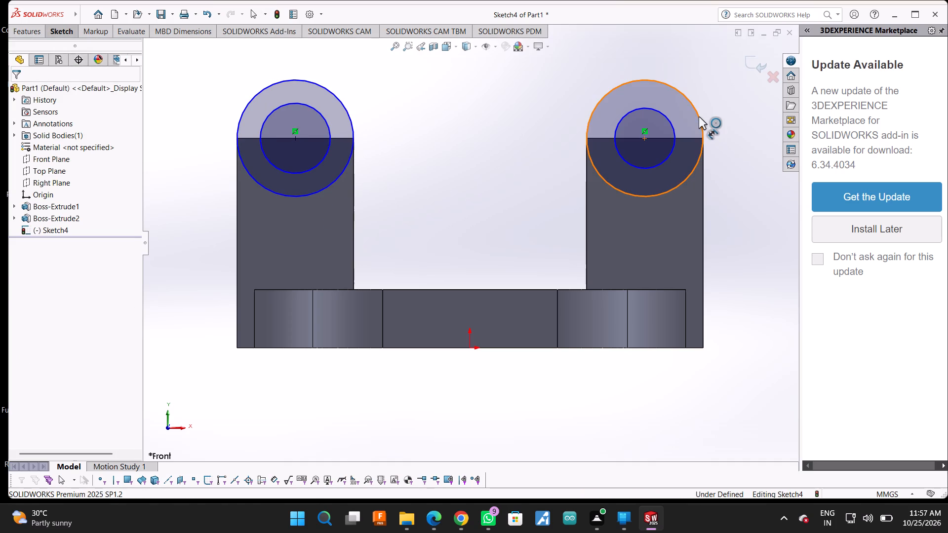
left_click(740, 109)
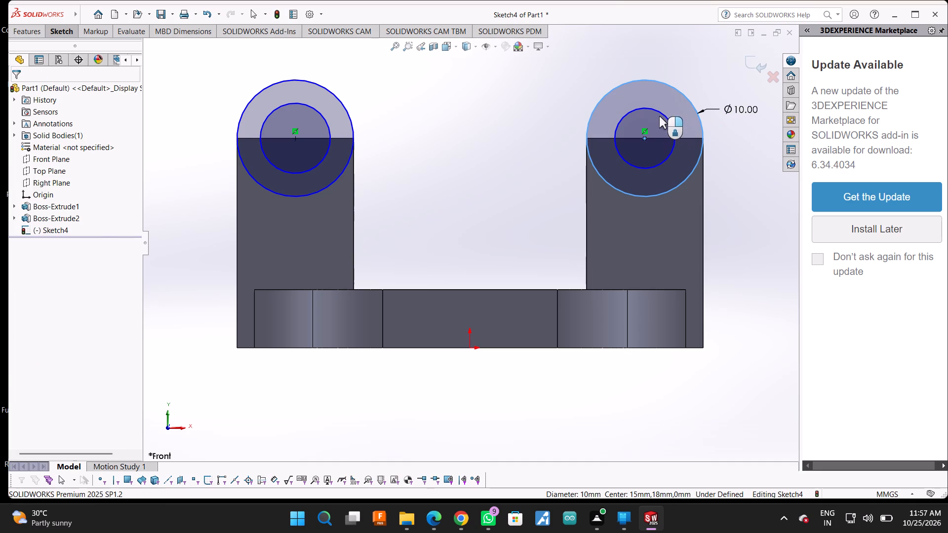
left_click(663, 112)
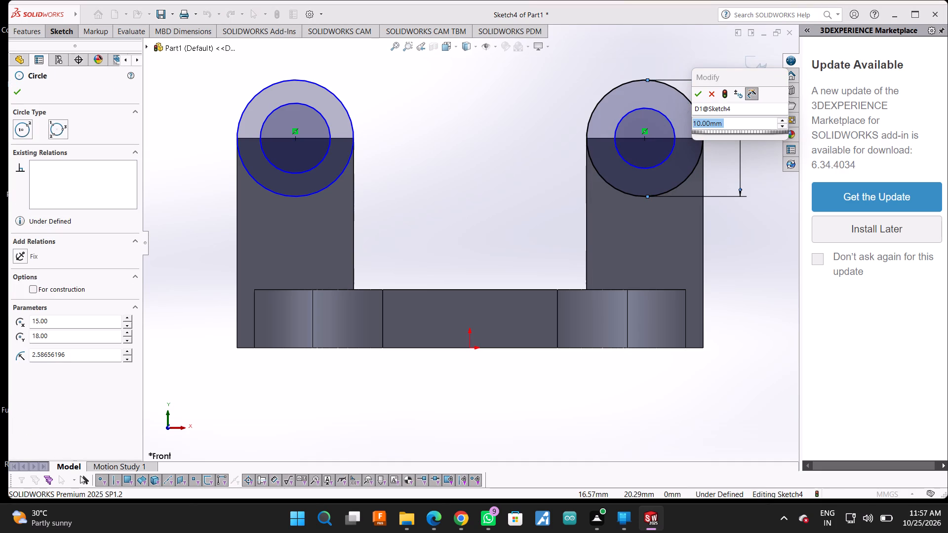
left_click(699, 94)
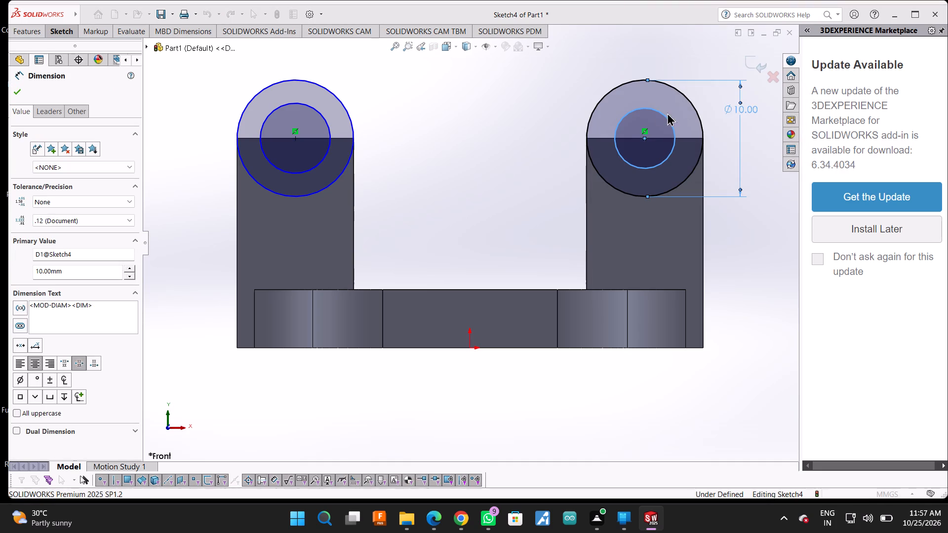
left_click(665, 116)
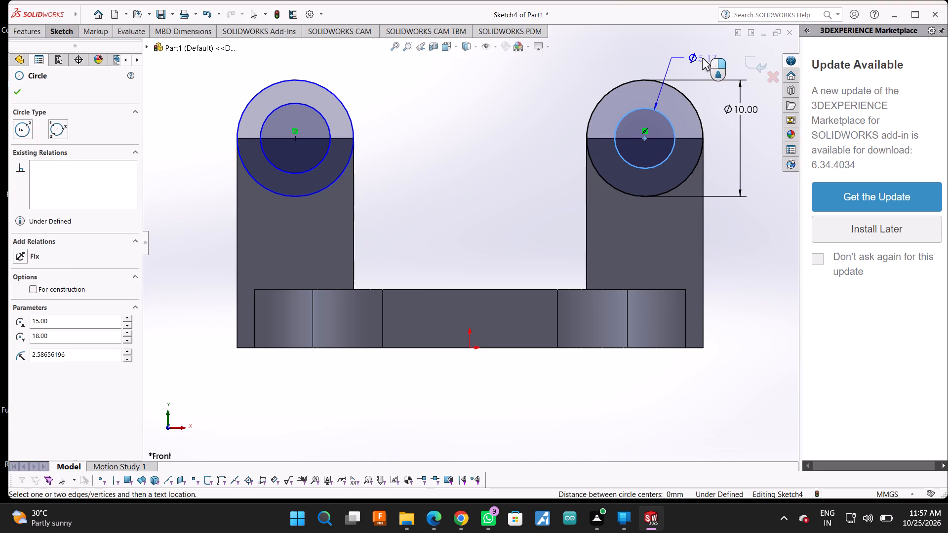
left_click(702, 57)
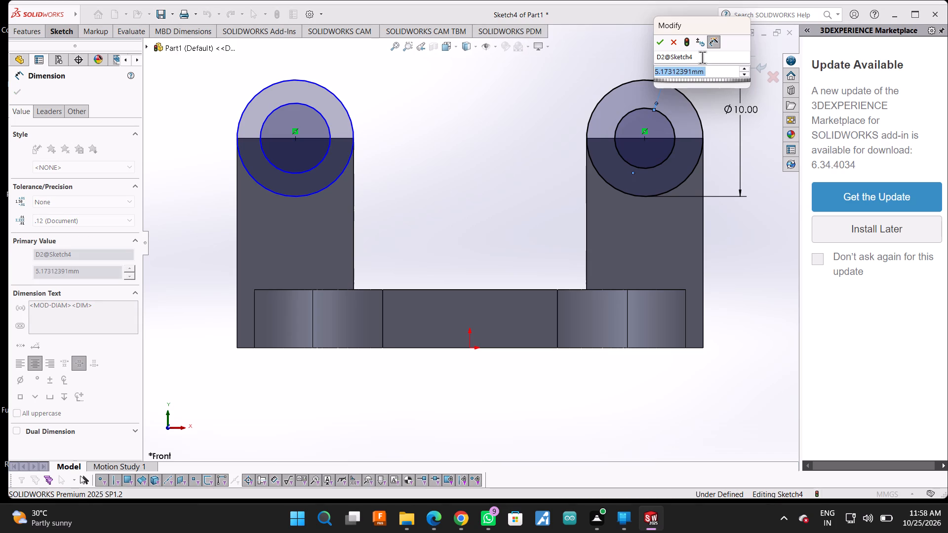
key("5")
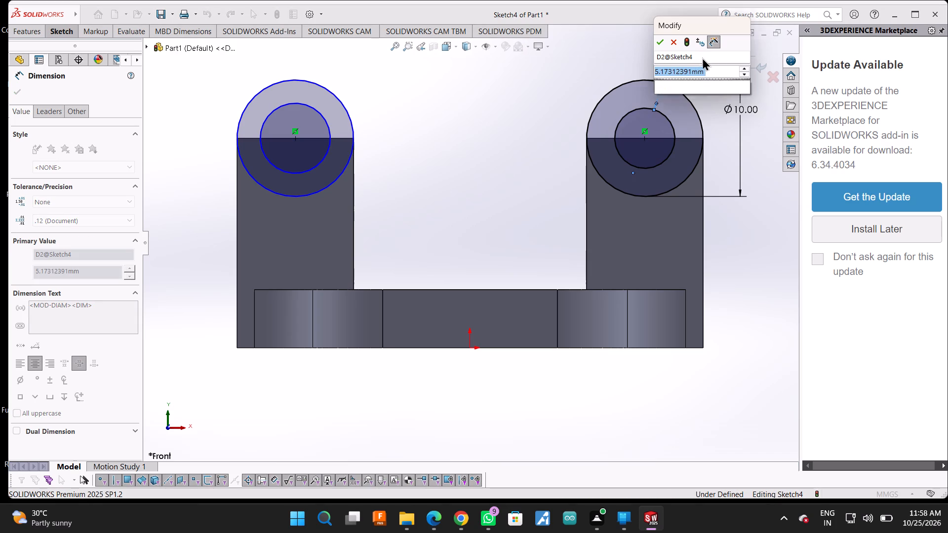
key("Return")
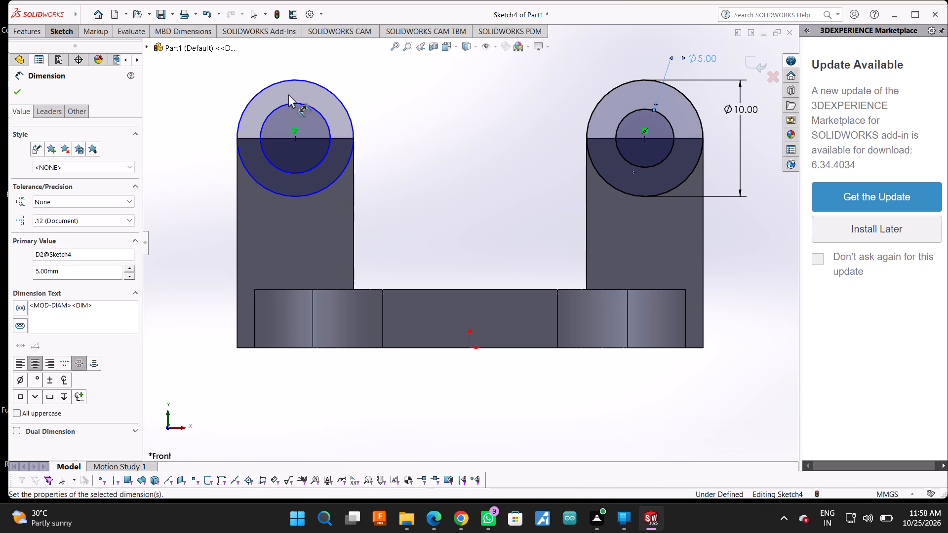
Dimension the left lug's circles: outer diameter 10 mm, inner diameter 5 mm.
left_click(338, 98)
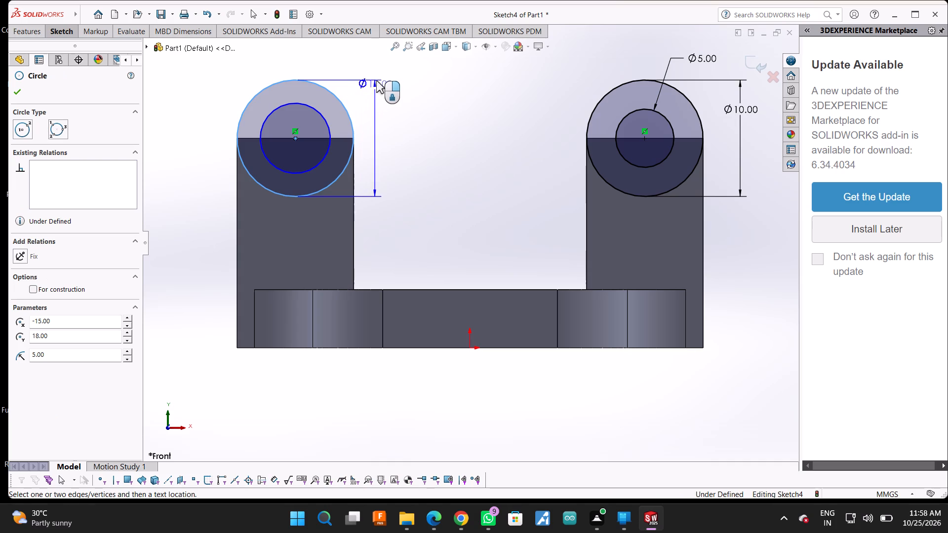
left_click(391, 69)
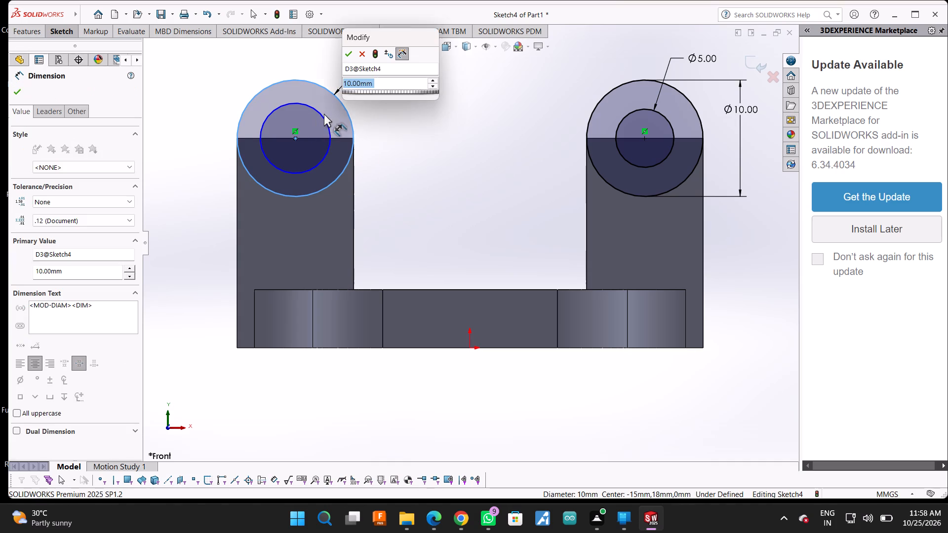
left_click(323, 114)
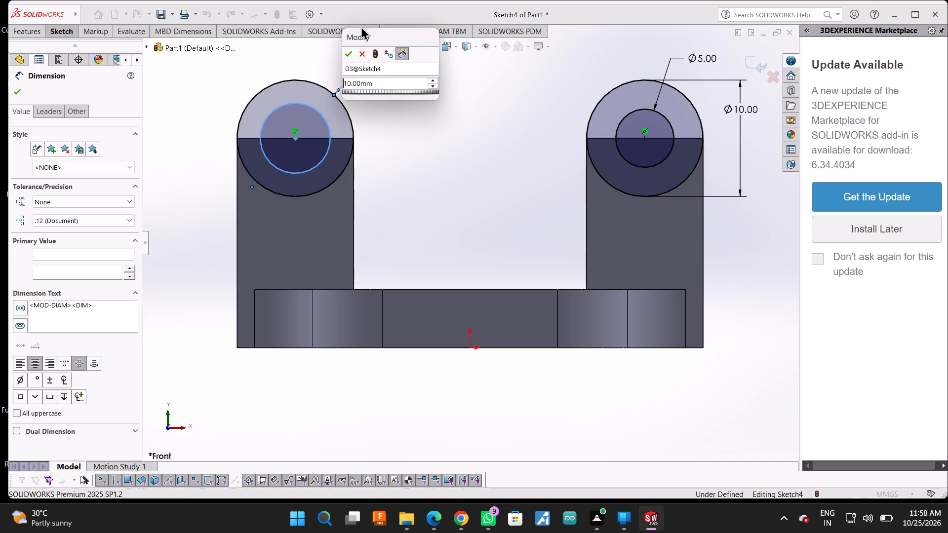
left_click(347, 55)
left_click(326, 120)
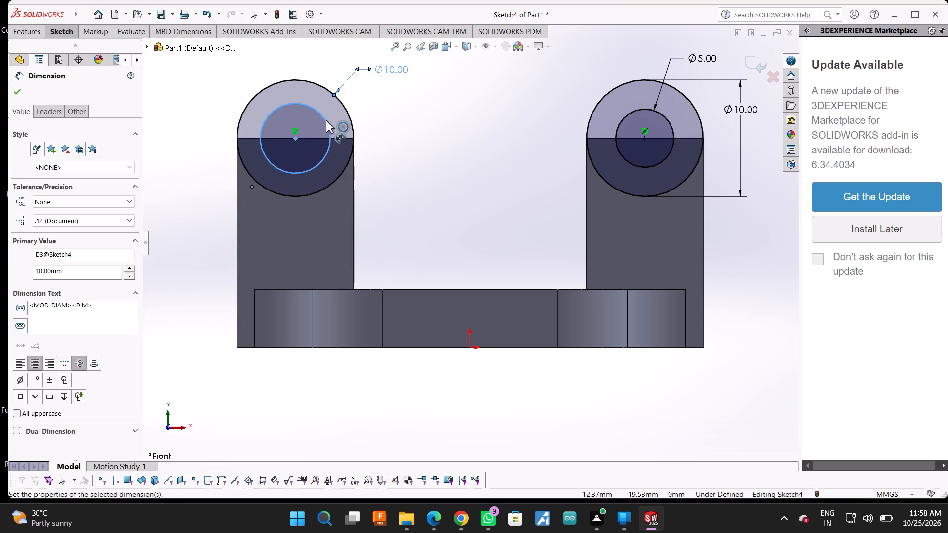
left_click(383, 92)
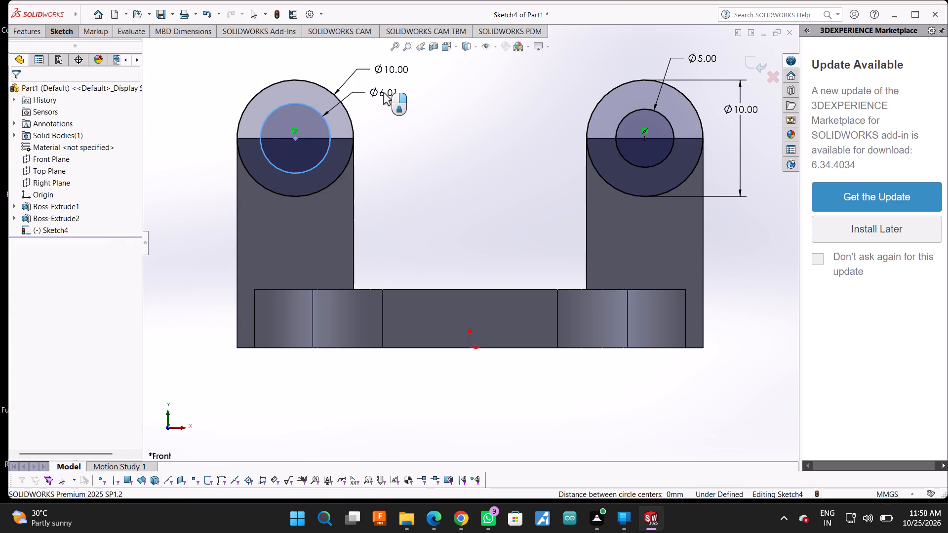
key("5")
key("Return")
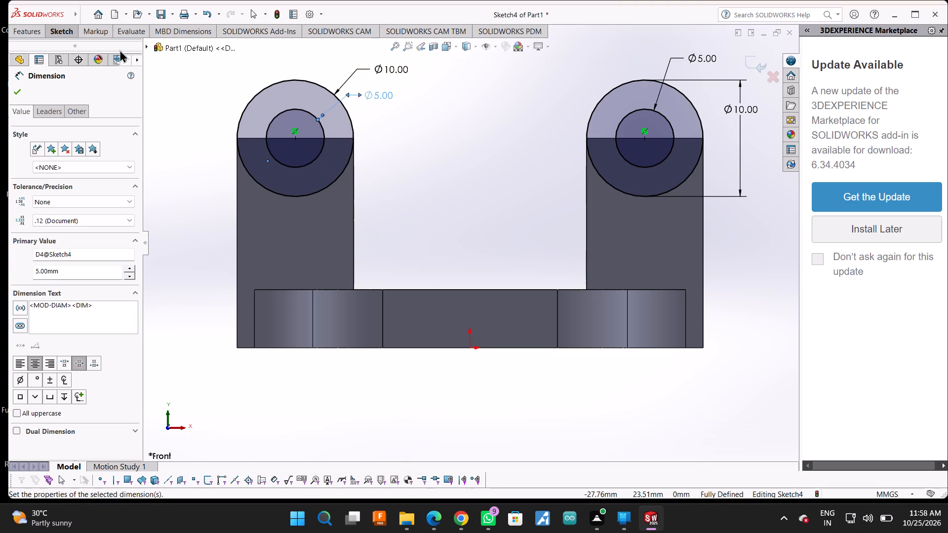
left_click(77, 28)
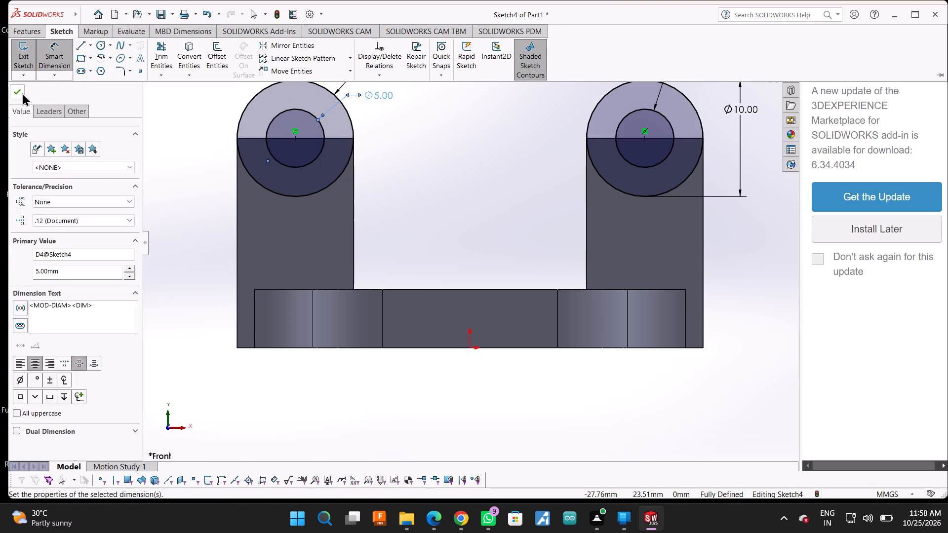
left_click(22, 93)
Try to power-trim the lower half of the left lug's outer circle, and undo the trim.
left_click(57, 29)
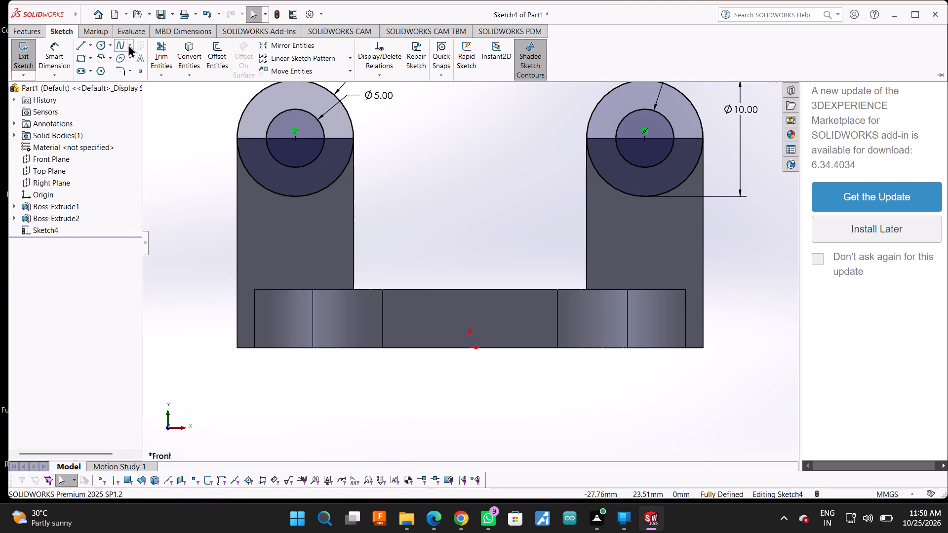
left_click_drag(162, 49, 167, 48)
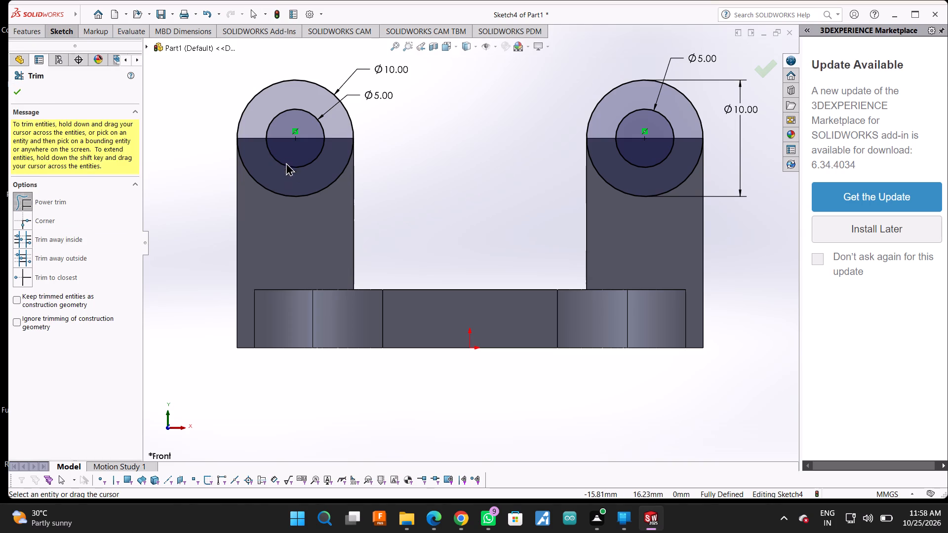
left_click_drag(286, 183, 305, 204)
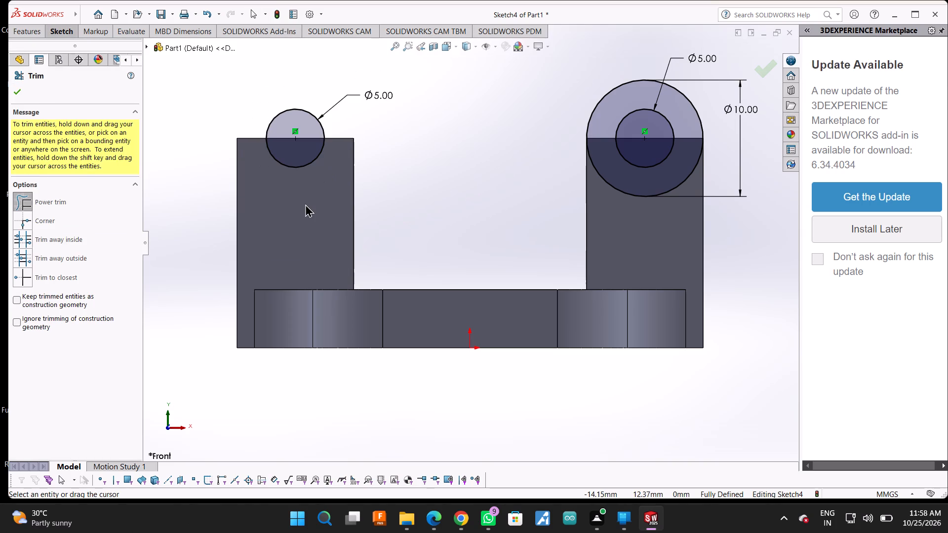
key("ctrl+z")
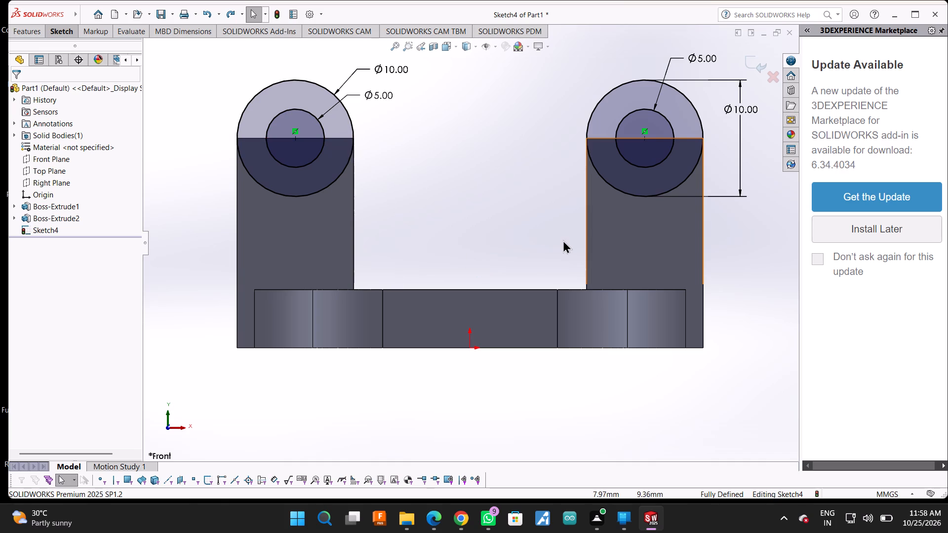
Examine from an oblique view how the sketched circles sit relative to the two lugs and the slotted base.
scroll(533, 137, "down", 1)
scroll(502, 211, "up", 2)
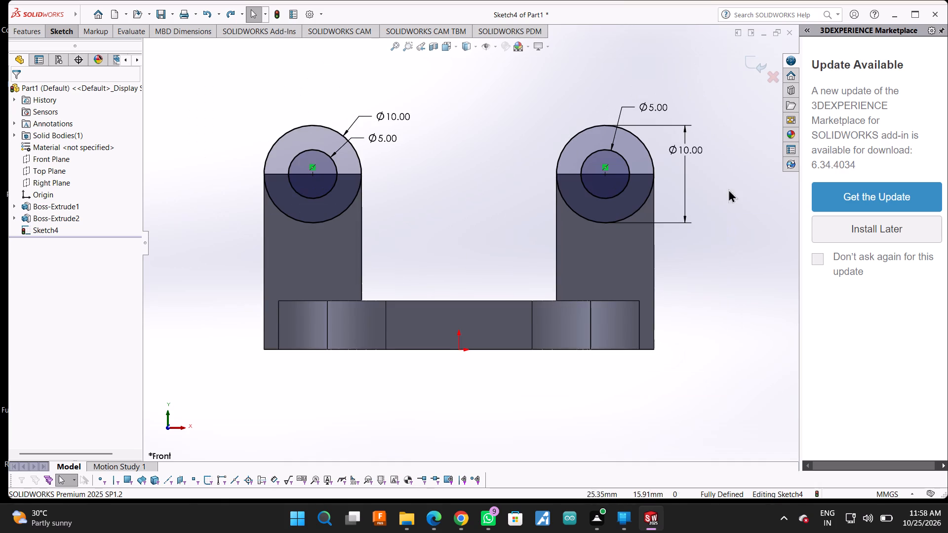
middle_click(763, 172)
scroll(763, 172, "up", 1)
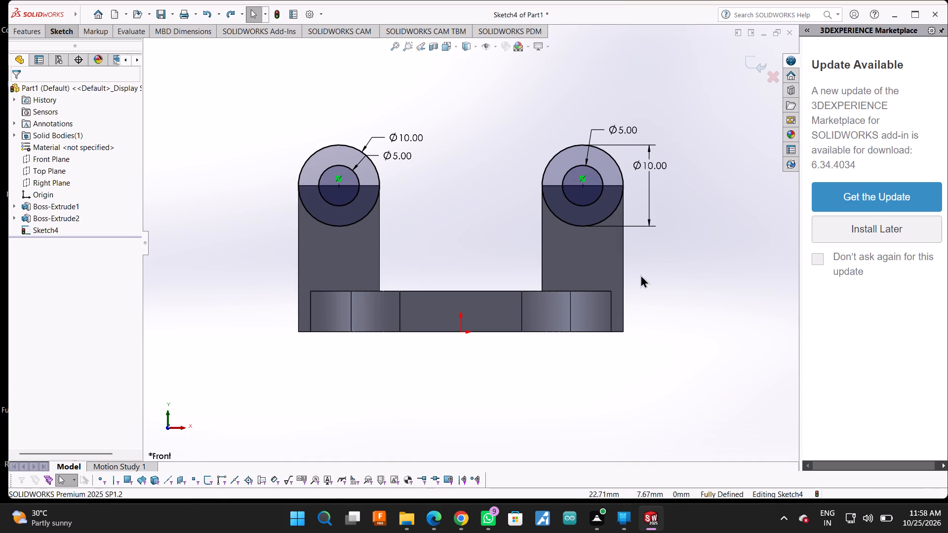
middle_click_drag(521, 147, 454, 297)
scroll(472, 256, "down", 1)
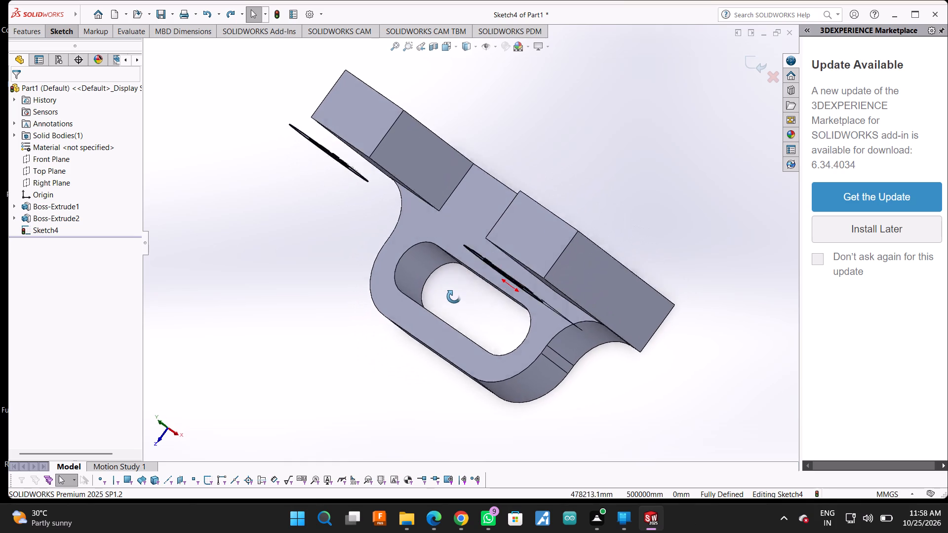
middle_click_drag(454, 297, 462, 297)
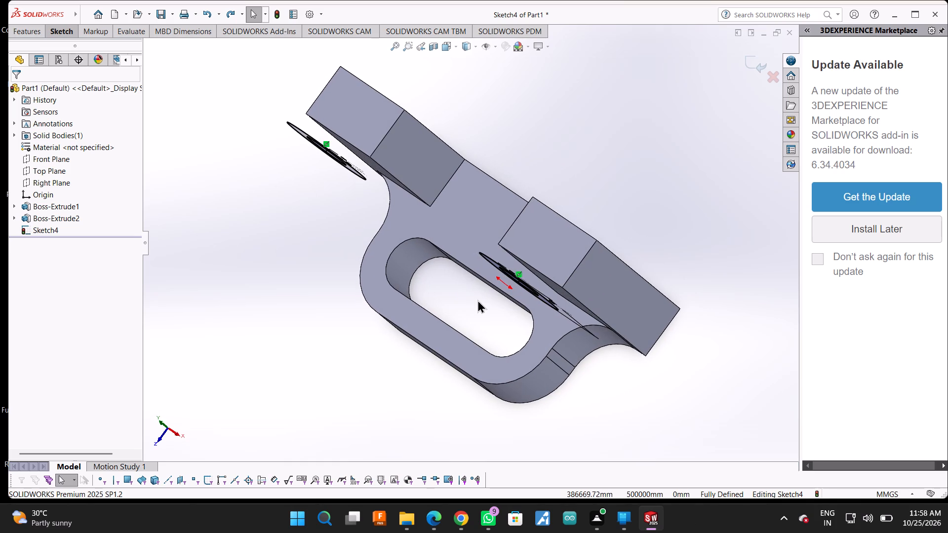
scroll(560, 258, "down", 4)
scroll(471, 226, "up", 1)
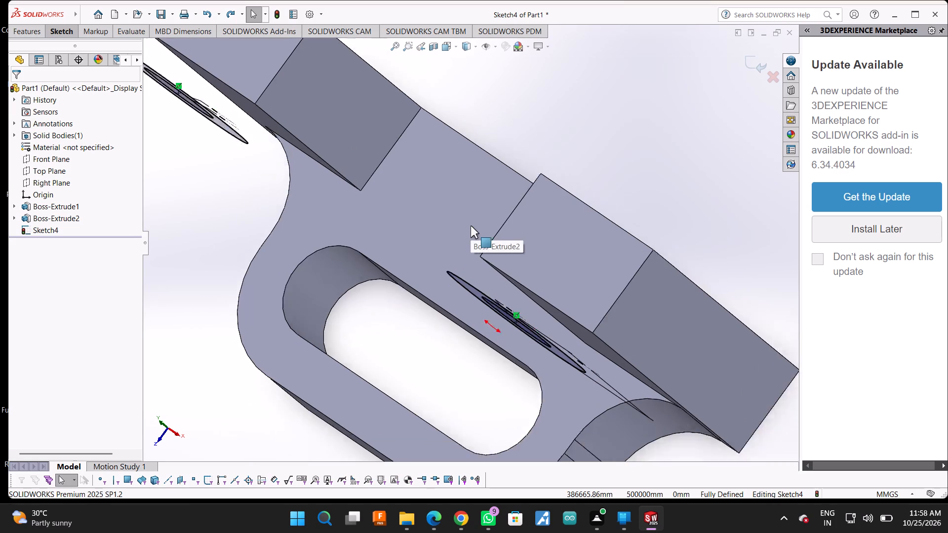
scroll(471, 226, "up", 2)
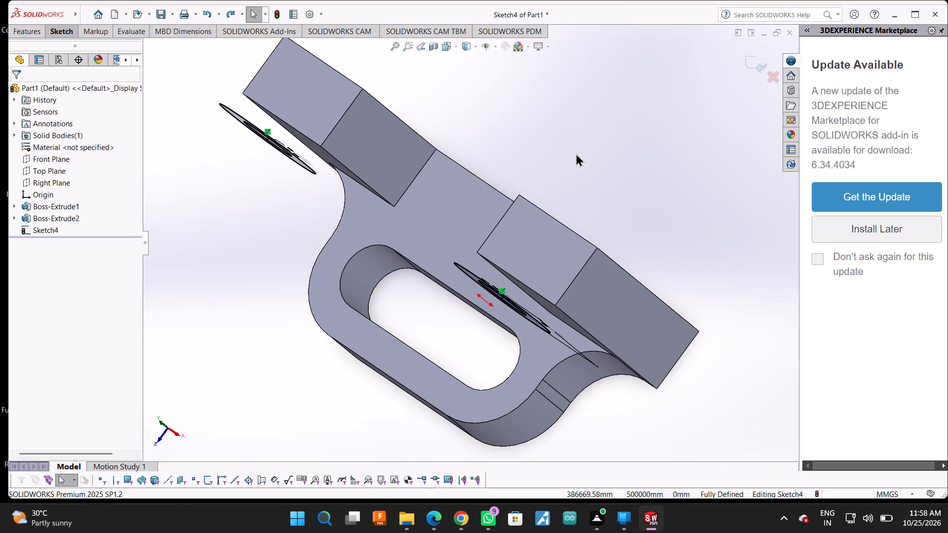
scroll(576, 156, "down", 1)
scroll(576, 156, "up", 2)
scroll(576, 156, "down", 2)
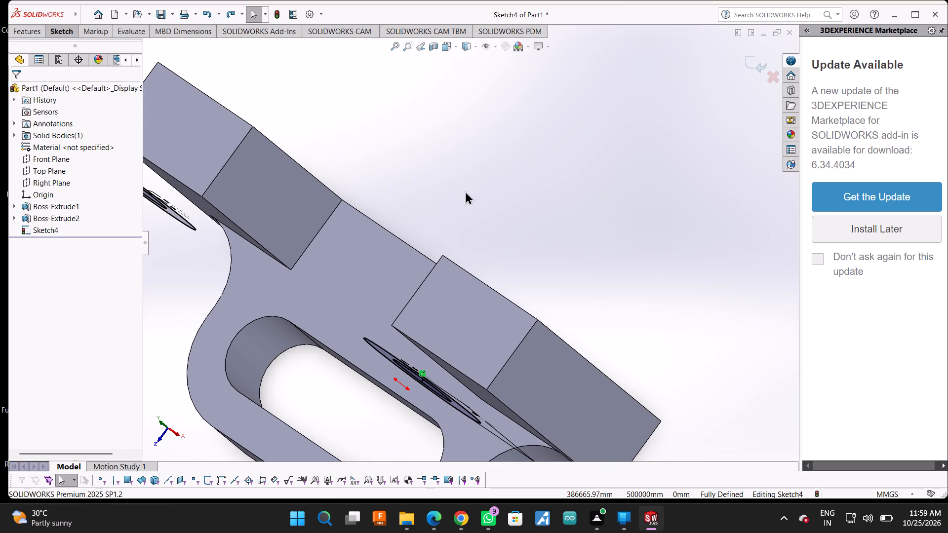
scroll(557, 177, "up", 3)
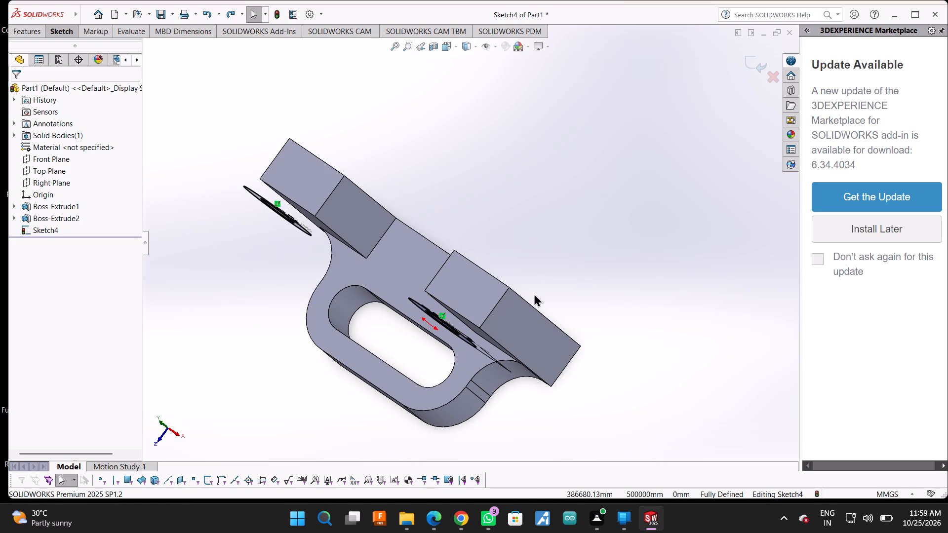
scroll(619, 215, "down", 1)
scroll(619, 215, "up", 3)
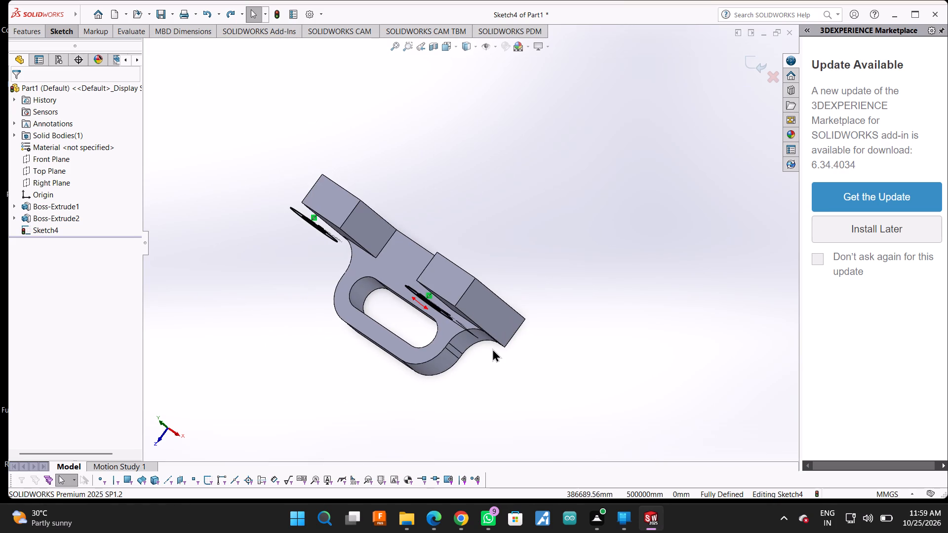
Examine up close where the left lug's 10 mm and 5 mm circles cross the lug's top and side edges.
middle_click_drag(492, 343, 555, 203)
scroll(343, 283, "down", 5)
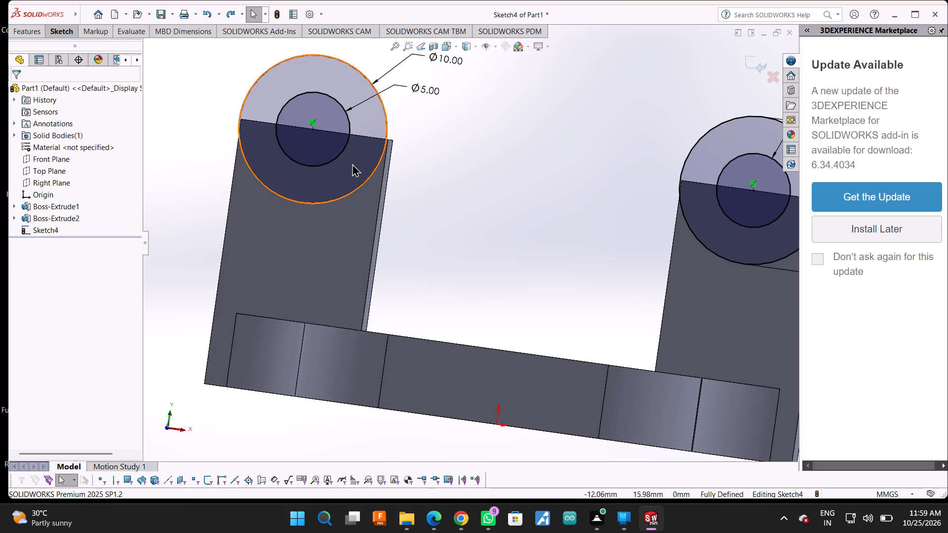
scroll(354, 163, "down", 4)
scroll(443, 154, "down", 8)
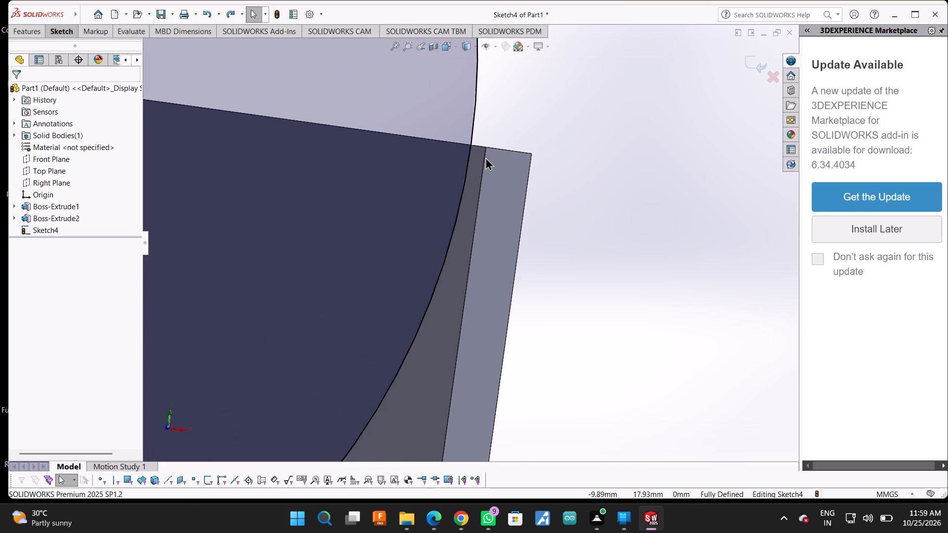
scroll(485, 157, "down", 3)
scroll(492, 154, "up", 9)
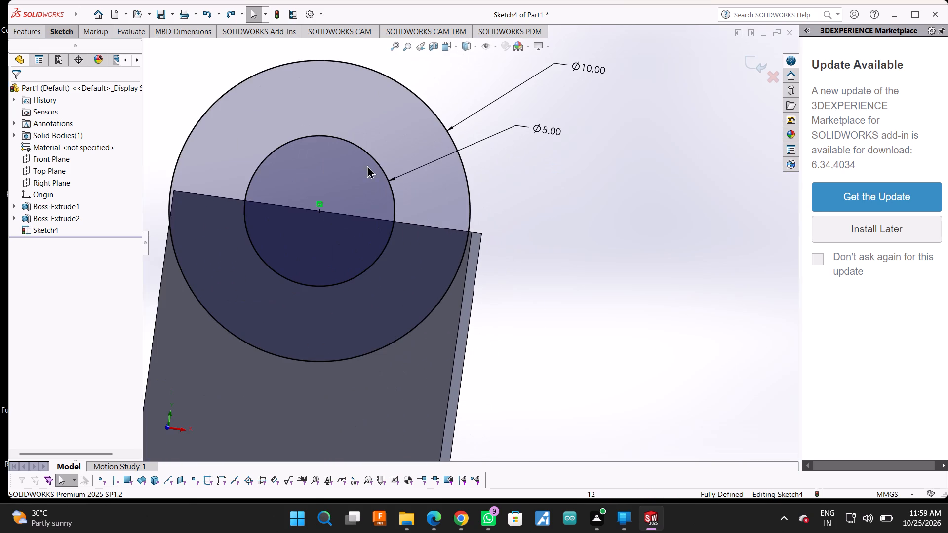
scroll(353, 170, "down", 2)
scroll(323, 219, "down", 6)
scroll(350, 237, "up", 5)
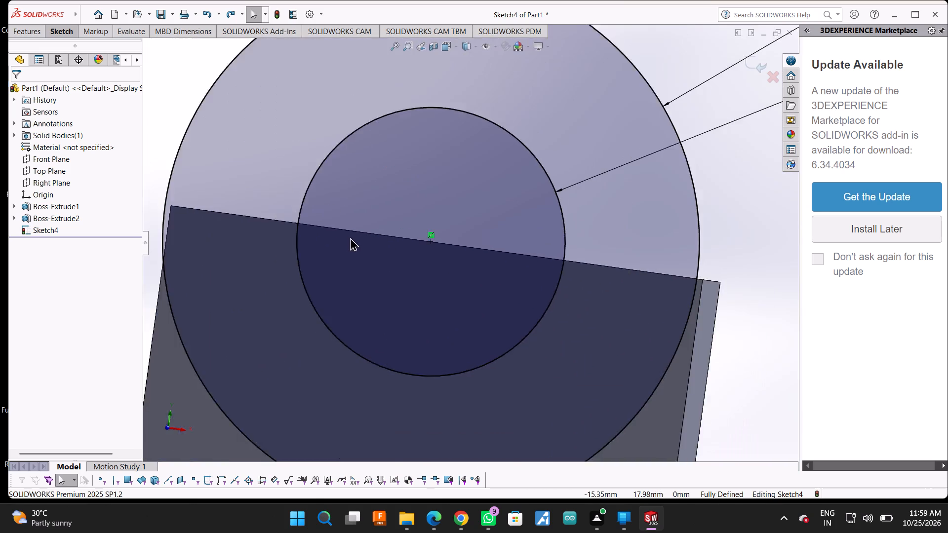
scroll(350, 237, "up", 3)
scroll(339, 230, "down", 1)
scroll(339, 214, "up", 9)
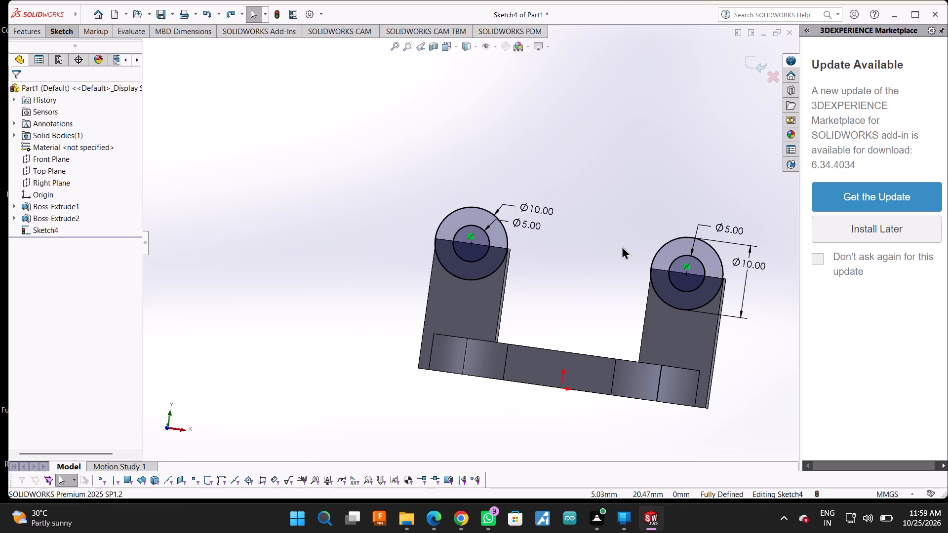
View the sketch normal to the Front Plane and check the left lug's outer circle against the lug's top corner and side edge.
middle_click_drag(608, 252, 552, 275)
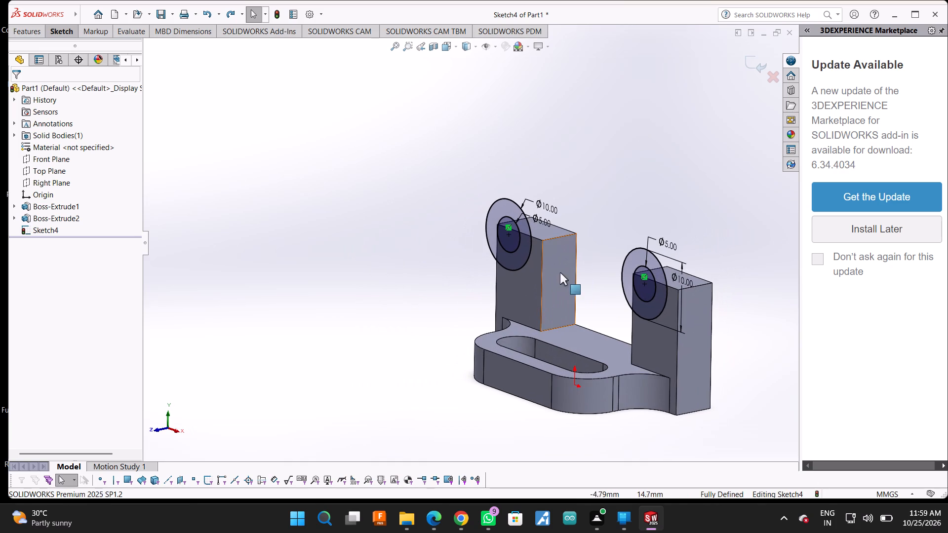
scroll(606, 266, "up", 1)
scroll(748, 236, "up", 1)
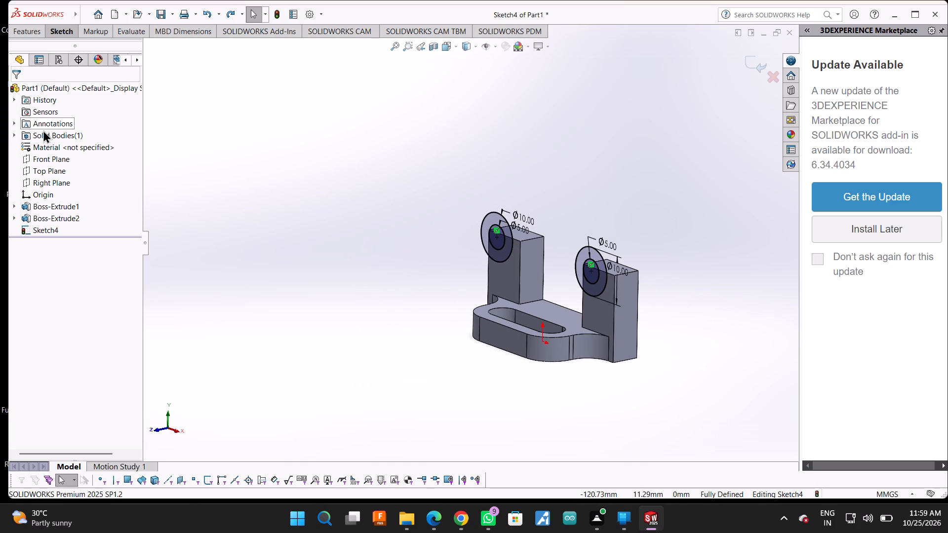
left_click(50, 158)
left_click(107, 144)
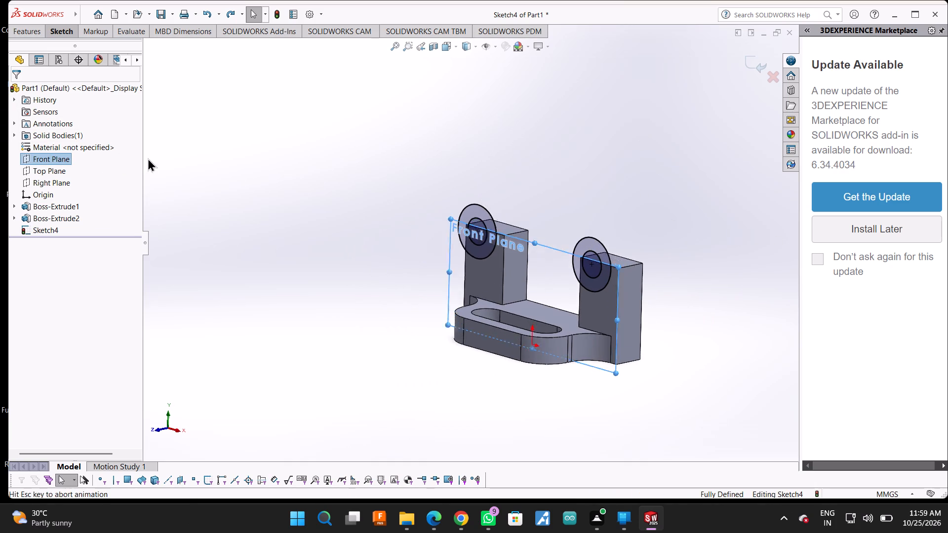
scroll(298, 206, "down", 9)
scroll(445, 220, "down", 4)
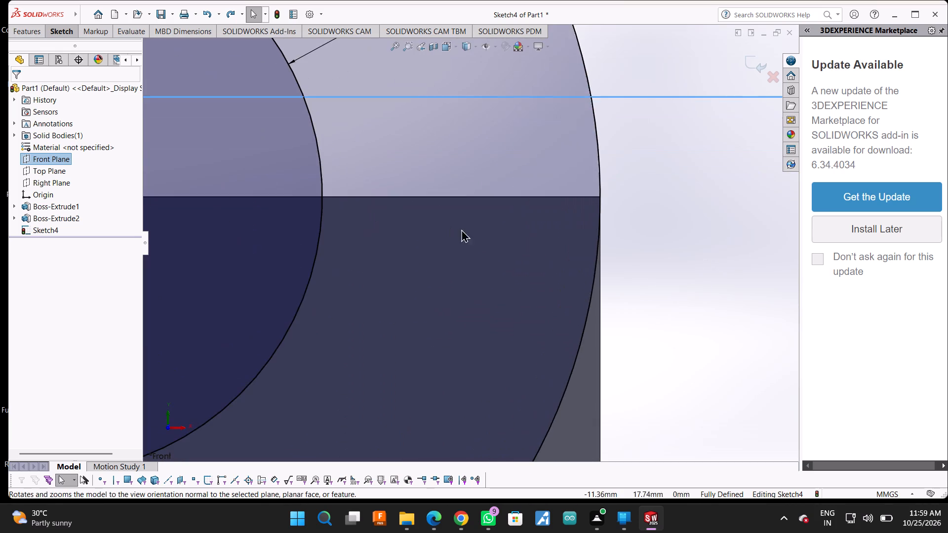
scroll(608, 238, "down", 10)
scroll(532, 149, "up", 1)
scroll(531, 148, "down", 3)
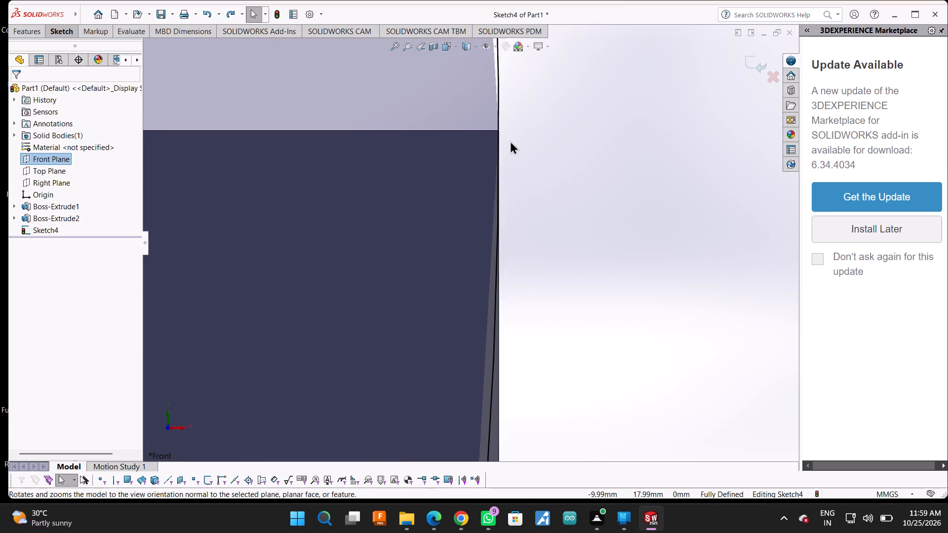
scroll(510, 141, "down", 1)
scroll(505, 144, "up", 18)
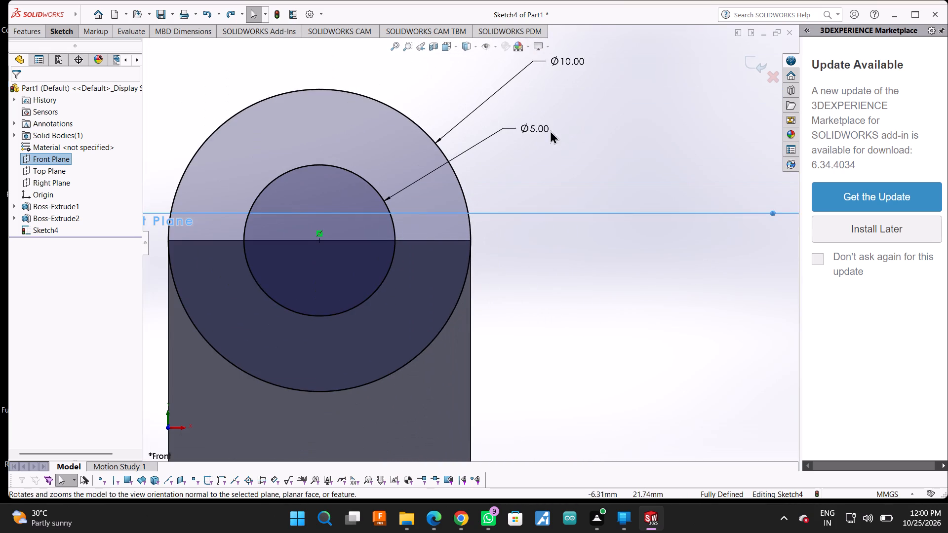
scroll(342, 173, "up", 1)
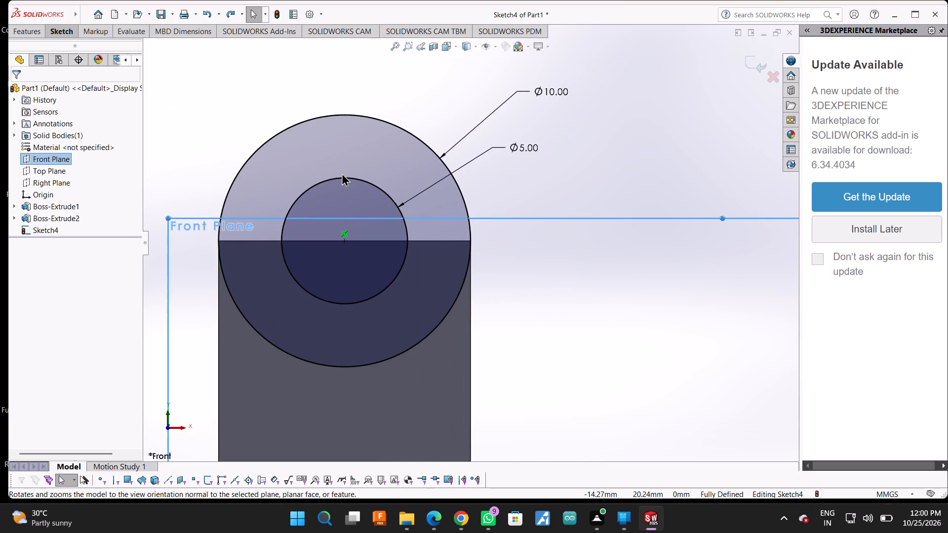
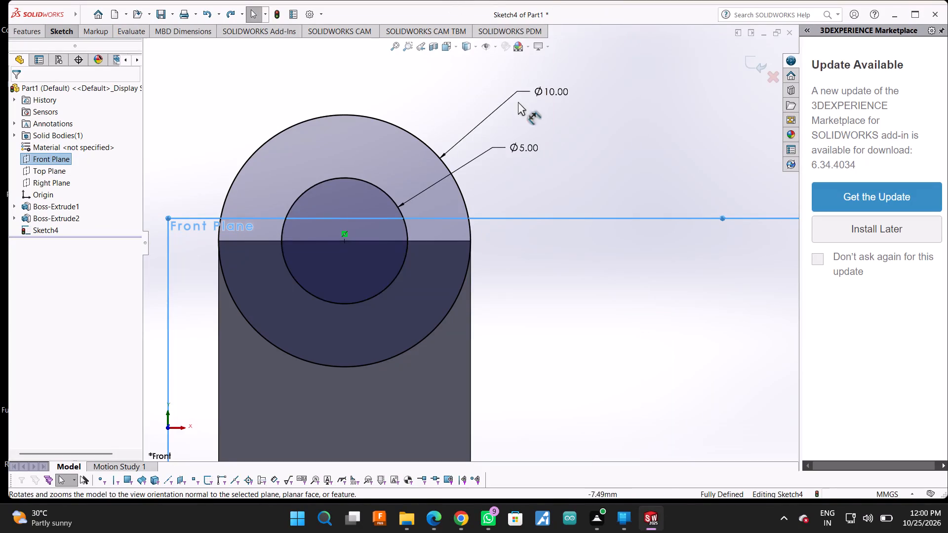
Examine in the front view how the 10 mm and 5 mm circles sit on the tops of both lugs.
scroll(497, 179, "up", 3)
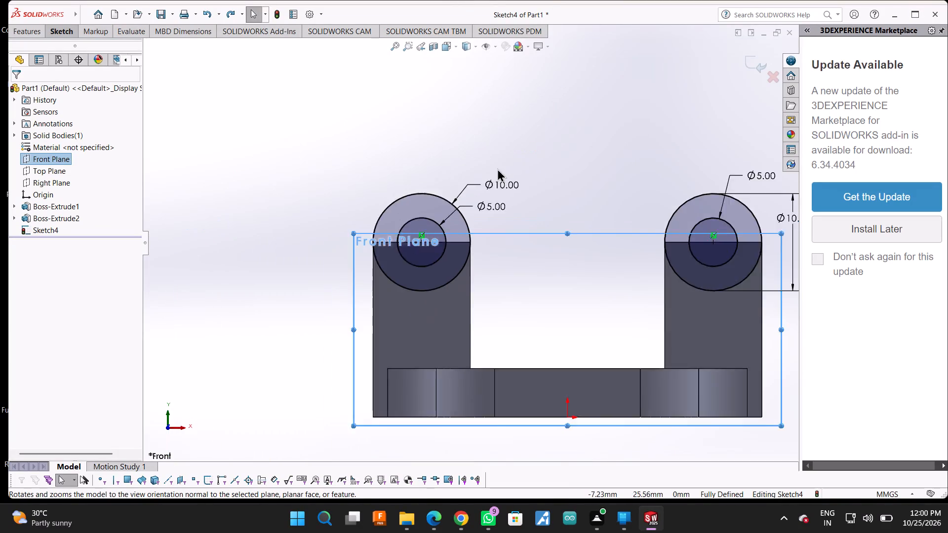
scroll(497, 168, "up", 5)
scroll(838, 168, "down", 10)
scroll(448, 298, "down", 3)
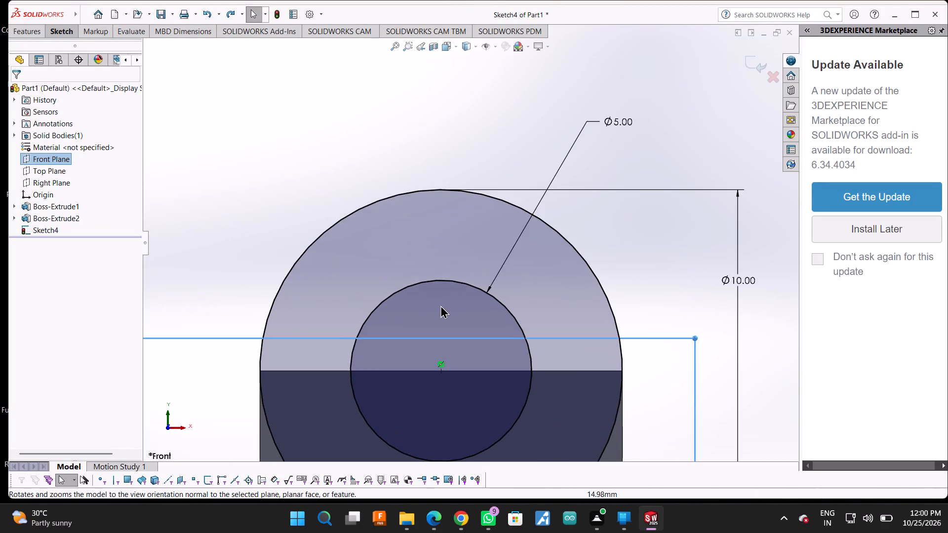
scroll(444, 301, "up", 2)
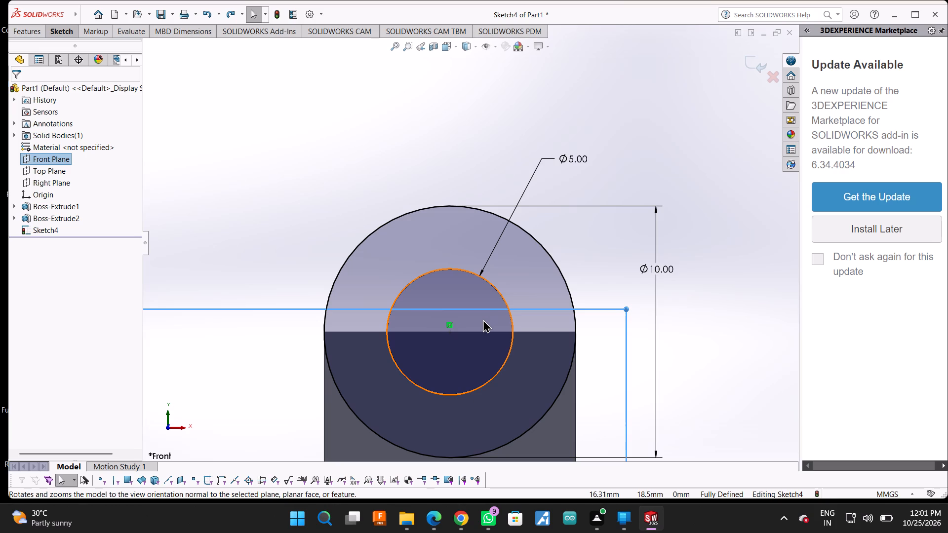
scroll(322, 377, "up", 2)
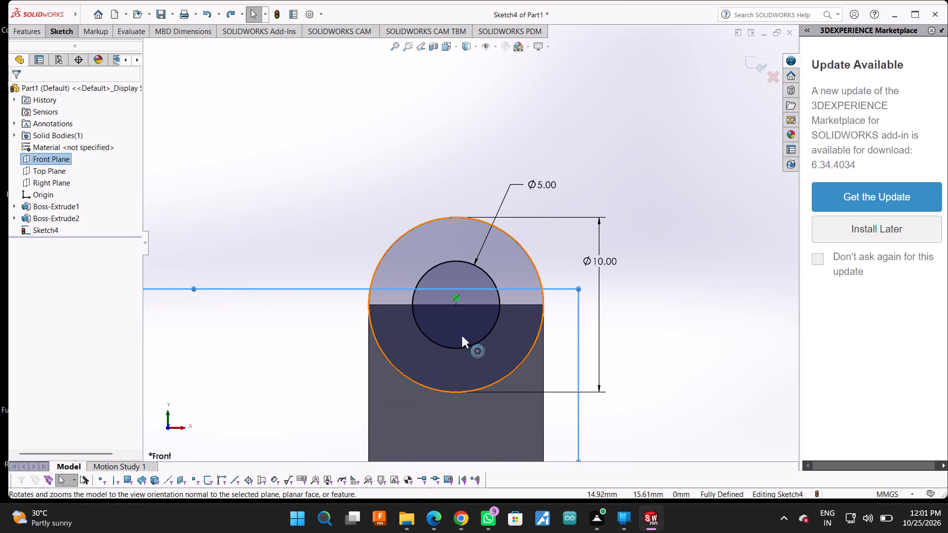
scroll(484, 323, "up", 5)
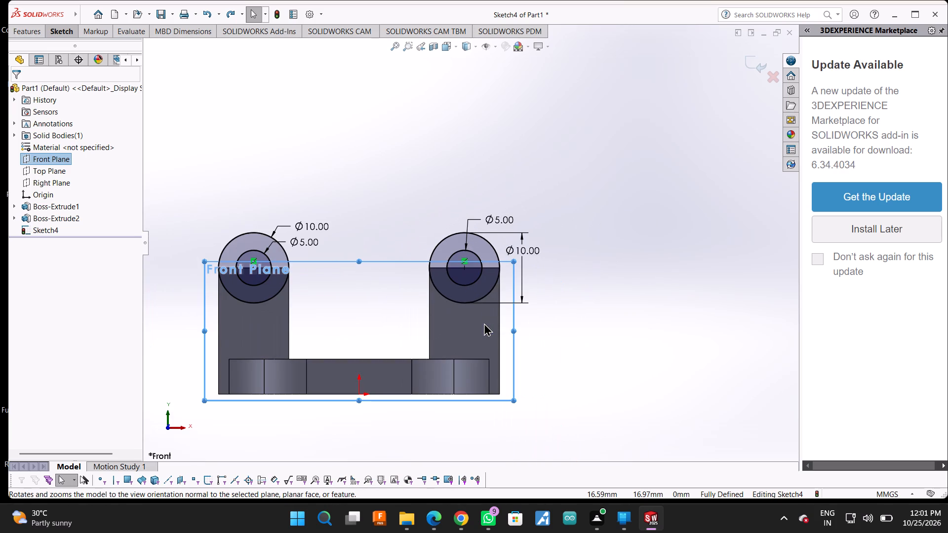
scroll(245, 282, "down", 5)
scroll(331, 251, "down", 2)
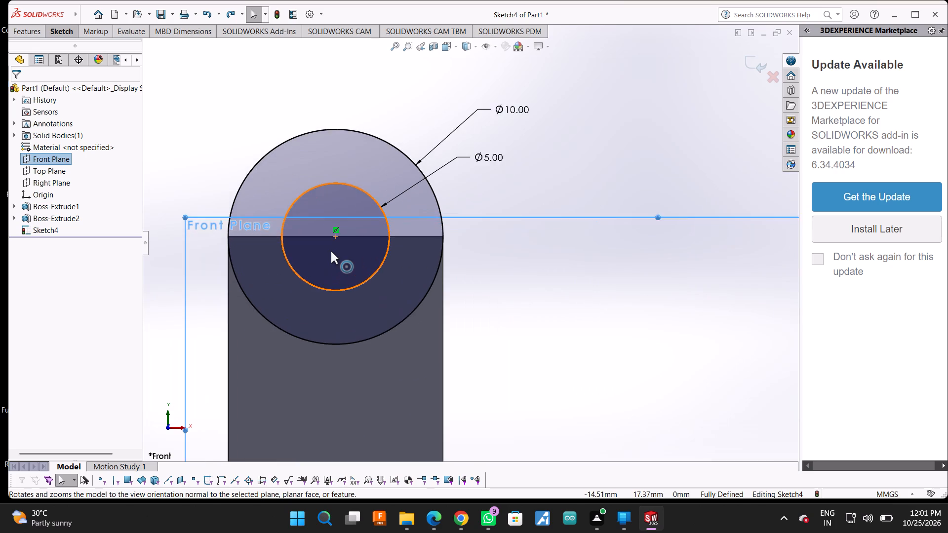
scroll(331, 251, "down", 2)
Extrude-cut the two 5 mm inner circle contours through both lugs, blind to a depth of 18 mm.
left_click(62, 36)
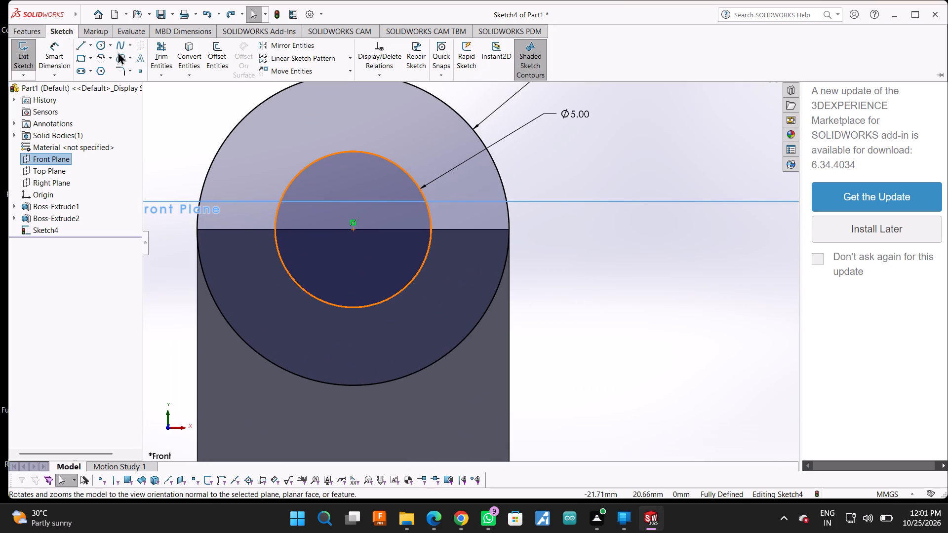
left_click(42, 29)
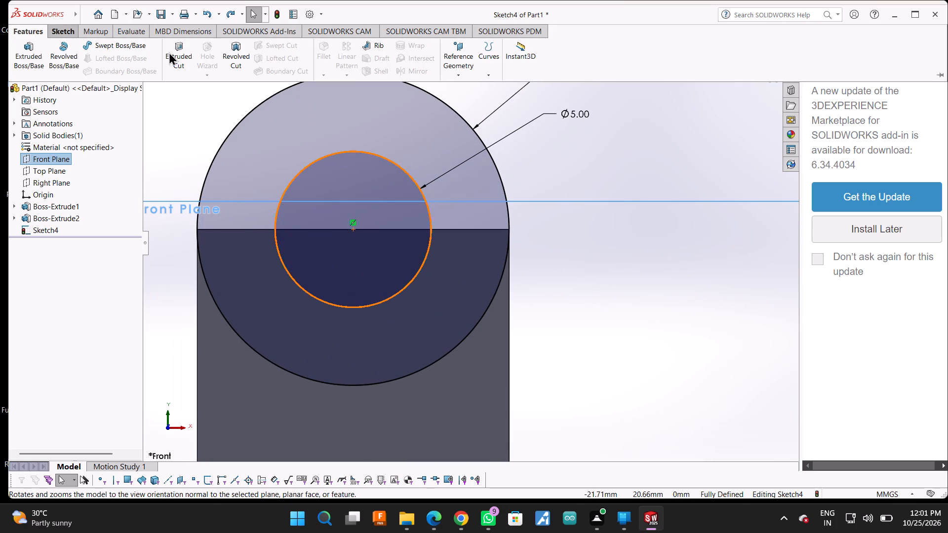
left_click(170, 52)
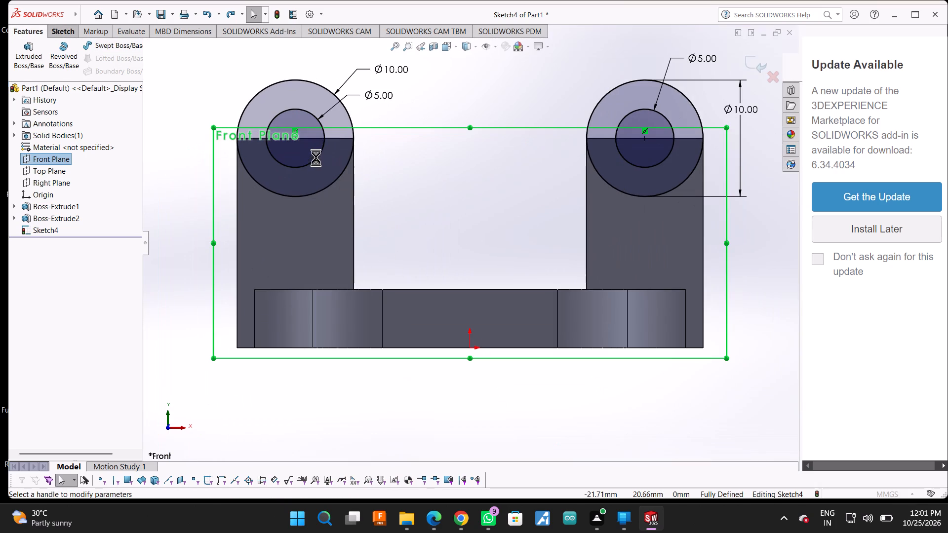
left_click(312, 150)
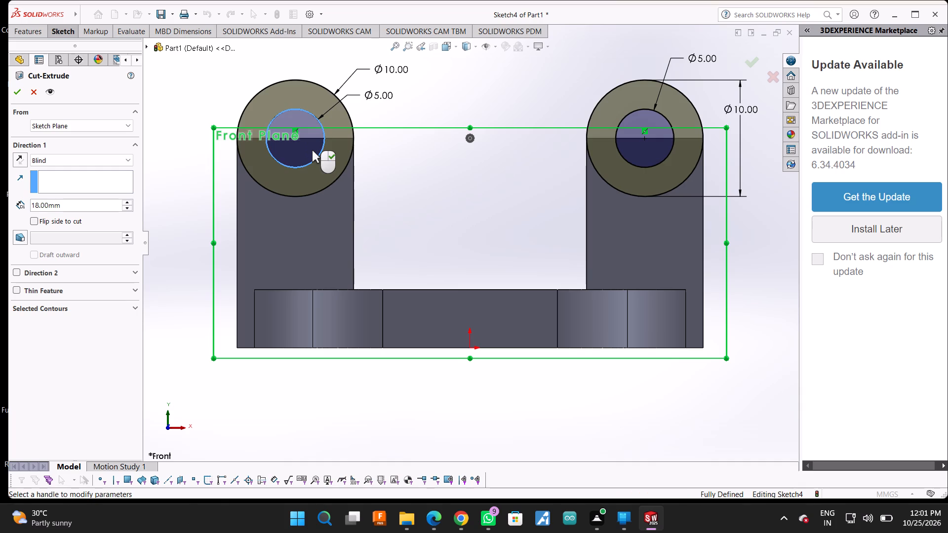
left_click(665, 153)
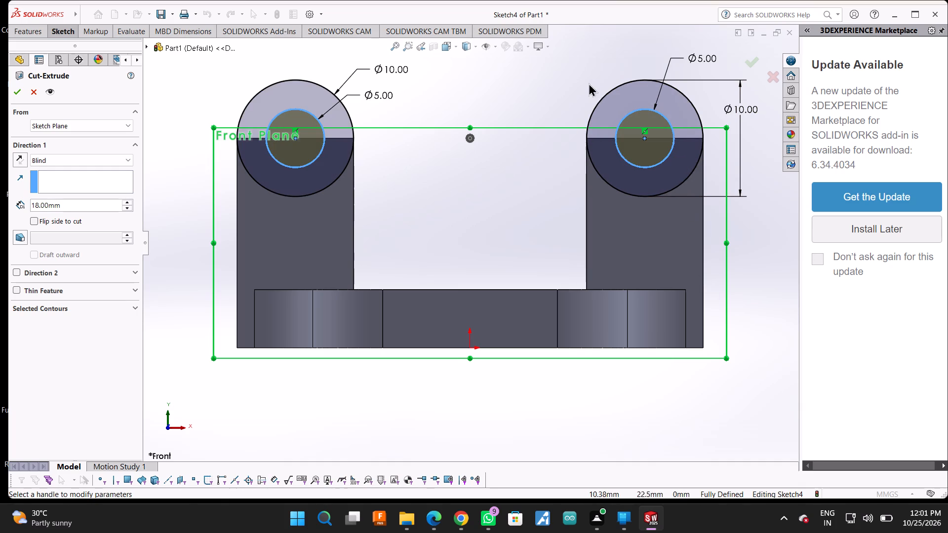
scroll(567, 313, "up", 2)
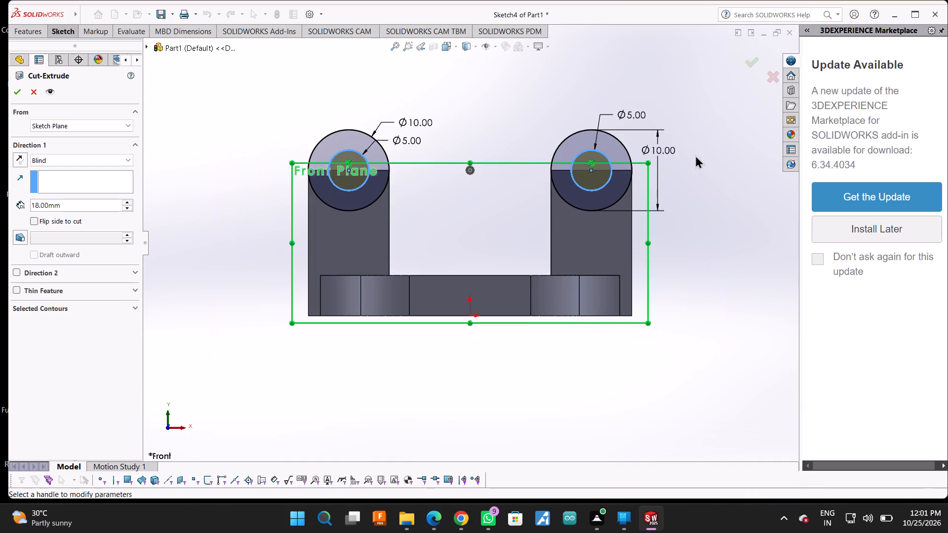
scroll(629, 262, "down", 1)
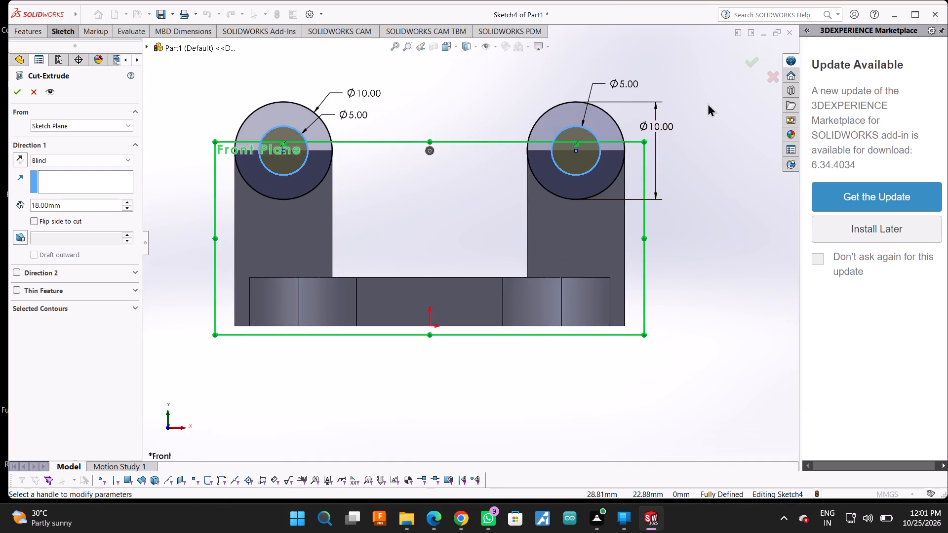
scroll(653, 171, "up", 2)
scroll(652, 163, "down", 2)
scroll(652, 163, "up", 3)
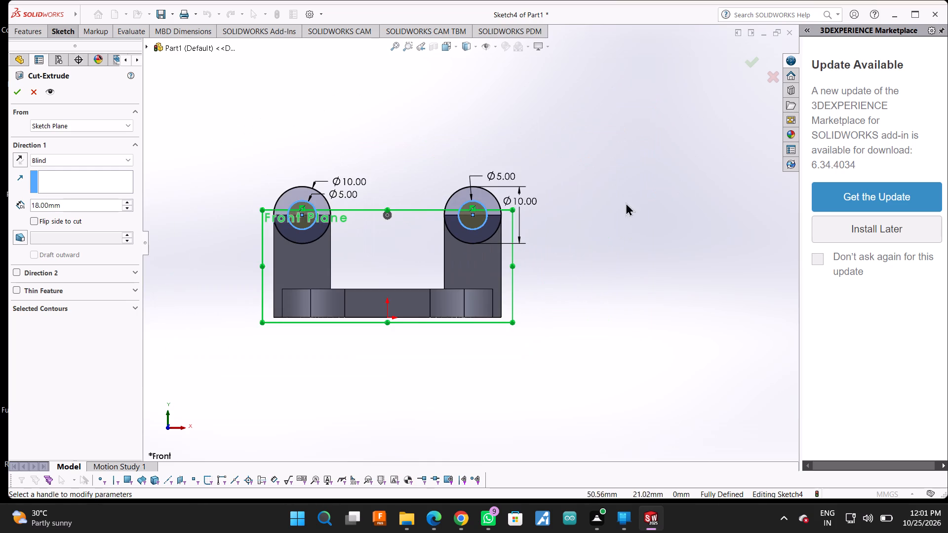
scroll(600, 216, "up", 7)
scroll(505, 238, "down", 3)
scroll(275, 227, "down", 3)
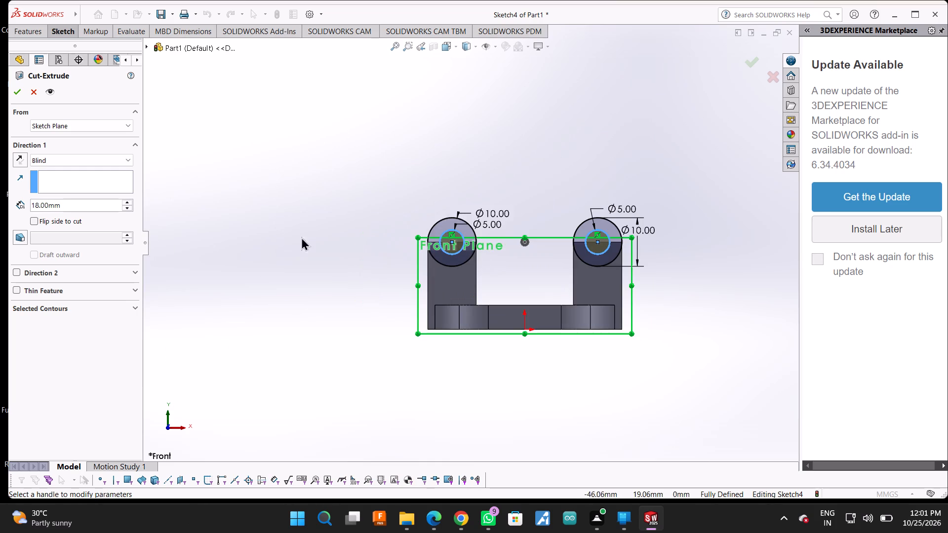
scroll(690, 267, "down", 3)
scroll(608, 259, "up", 2)
scroll(584, 296, "up", 2)
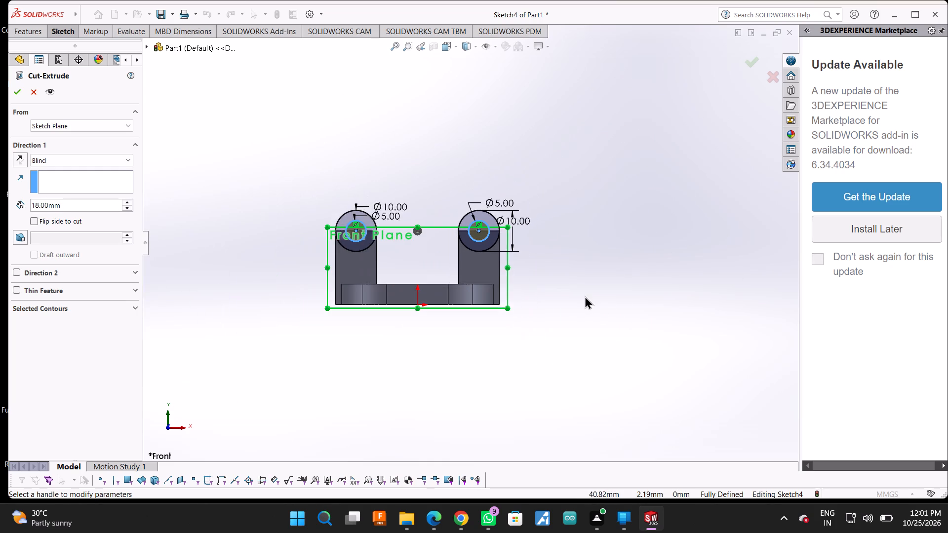
scroll(413, 289, "down", 4)
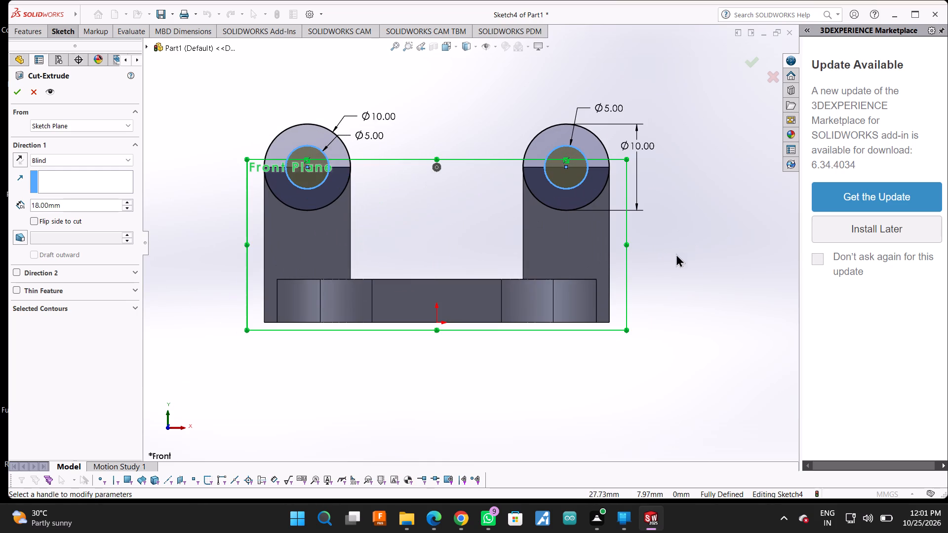
scroll(667, 133, "up", 1)
scroll(622, 245, "up", 1)
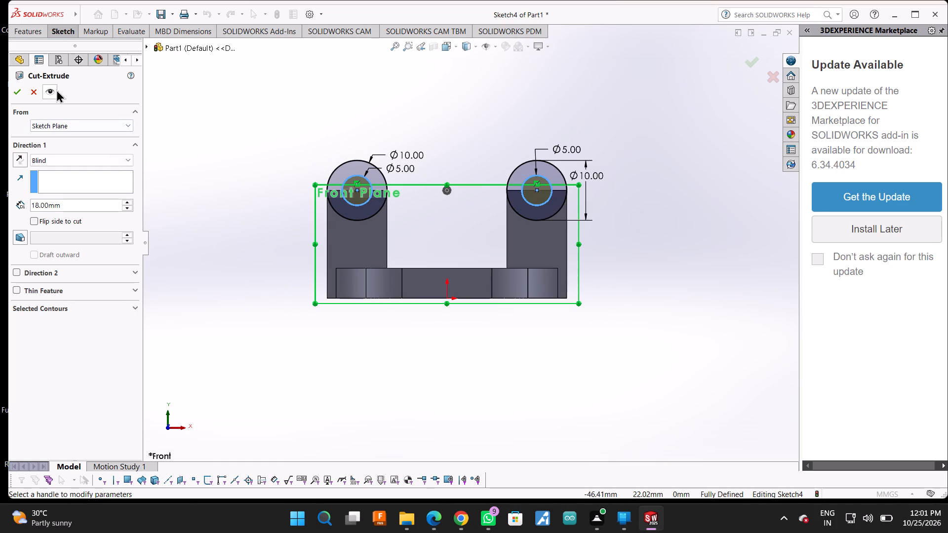
key("space")
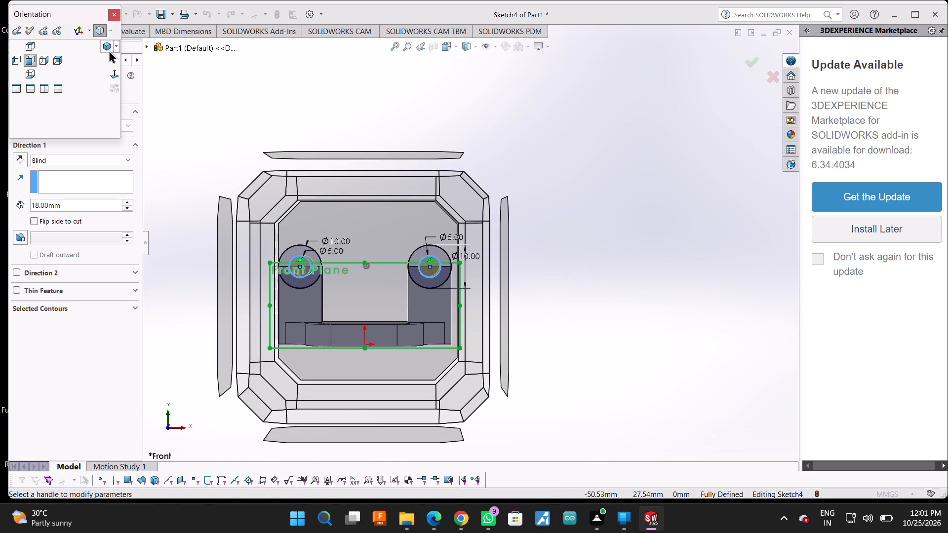
left_click(103, 49)
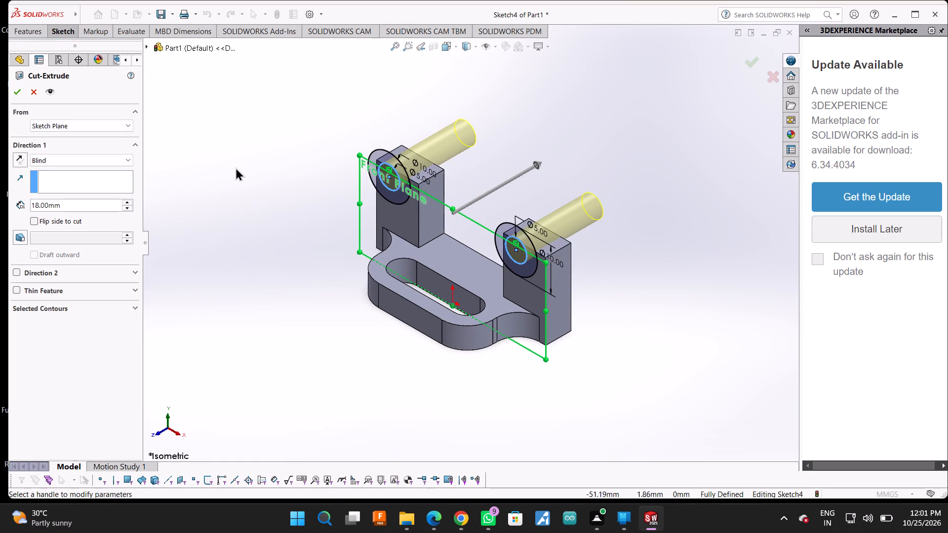
left_click(11, 93)
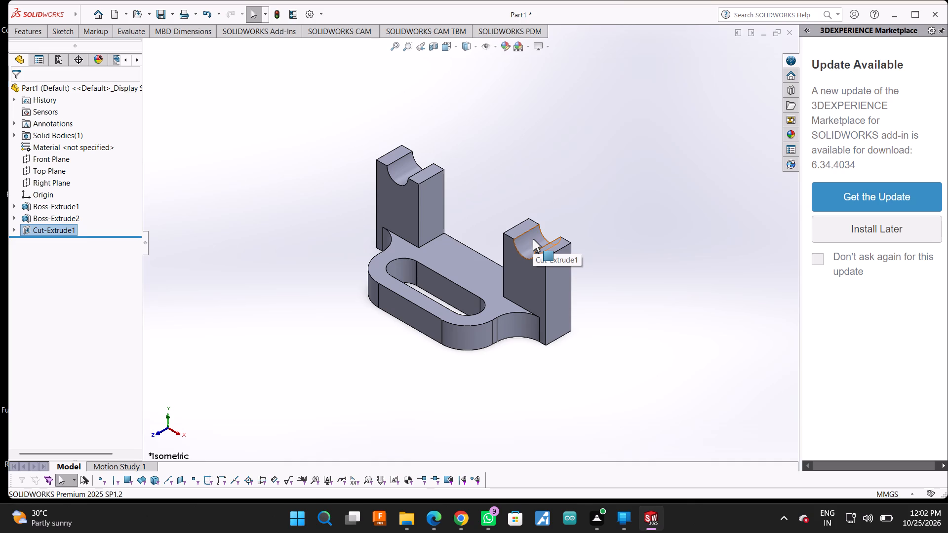
On the left lug's front face, sketch concentric circles of 5 mm and 2.5 mm radius centred on the semicircular notch.
left_click(393, 194)
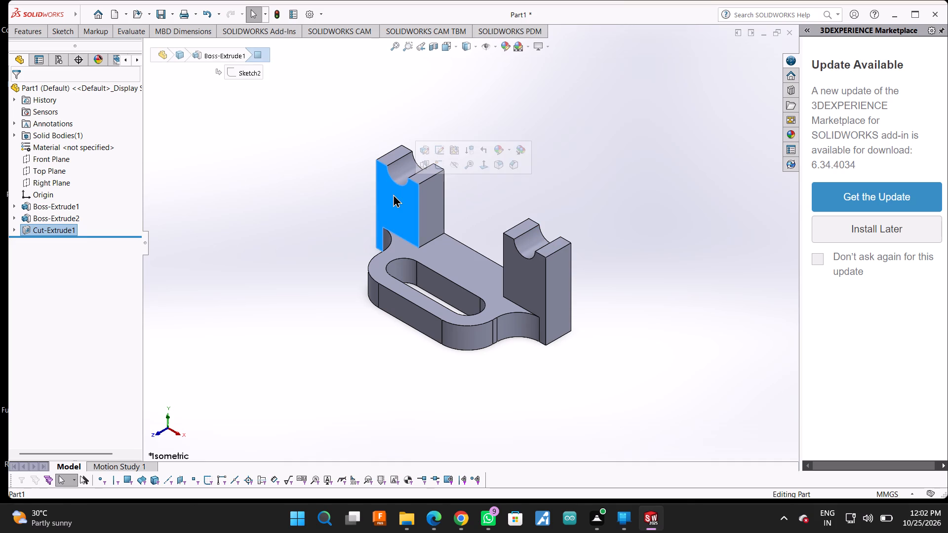
left_click(407, 194)
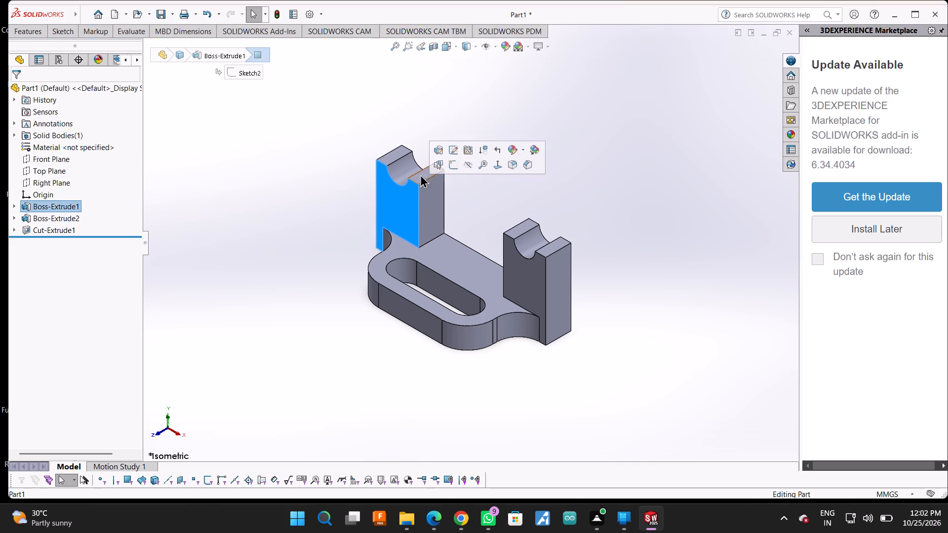
left_click(458, 163)
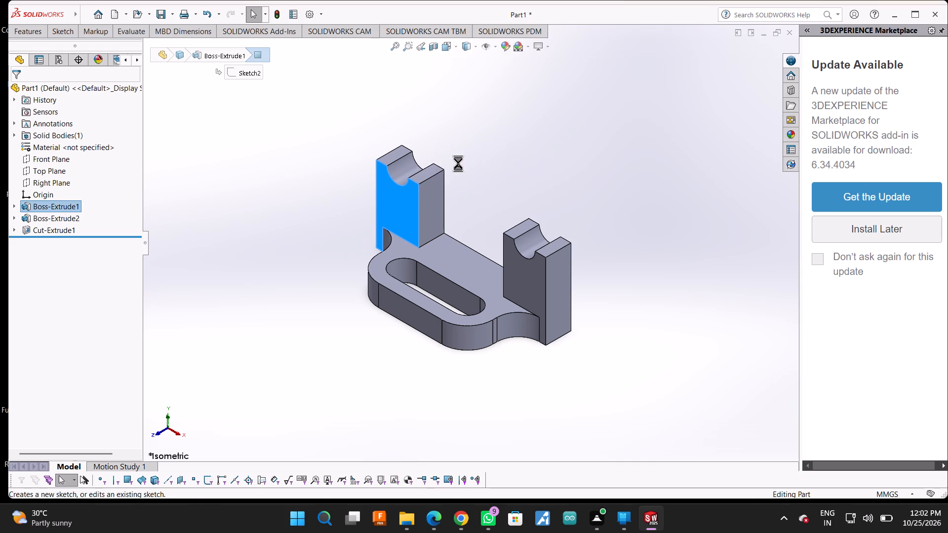
scroll(286, 158, "down", 2)
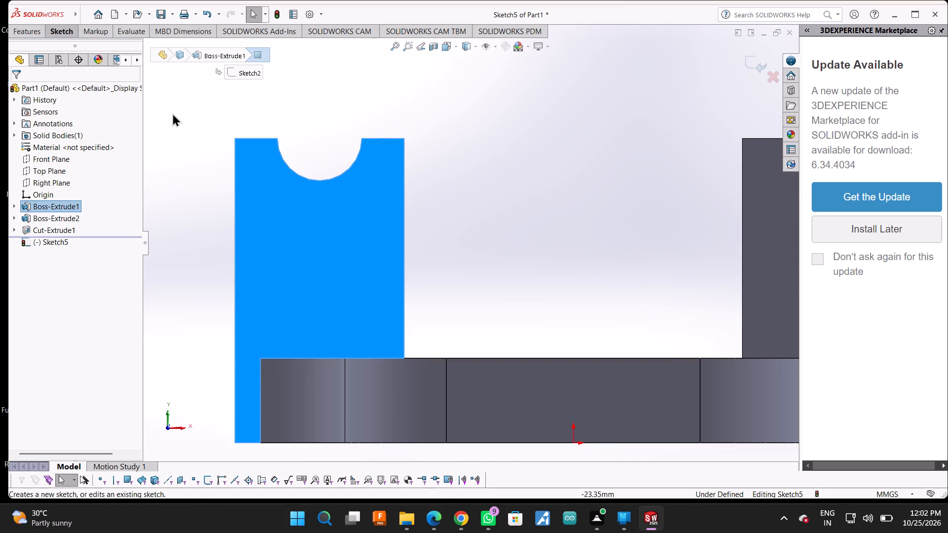
left_click(67, 36)
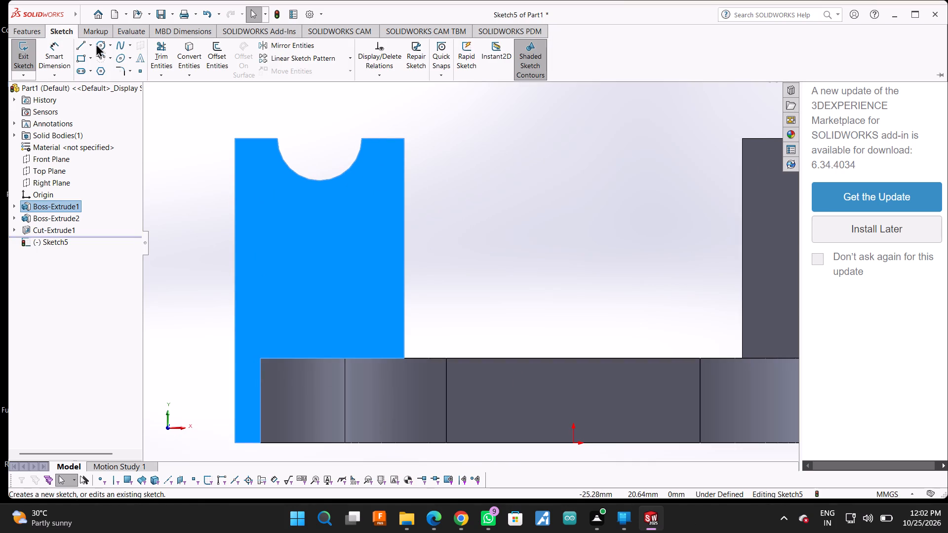
left_click(96, 43)
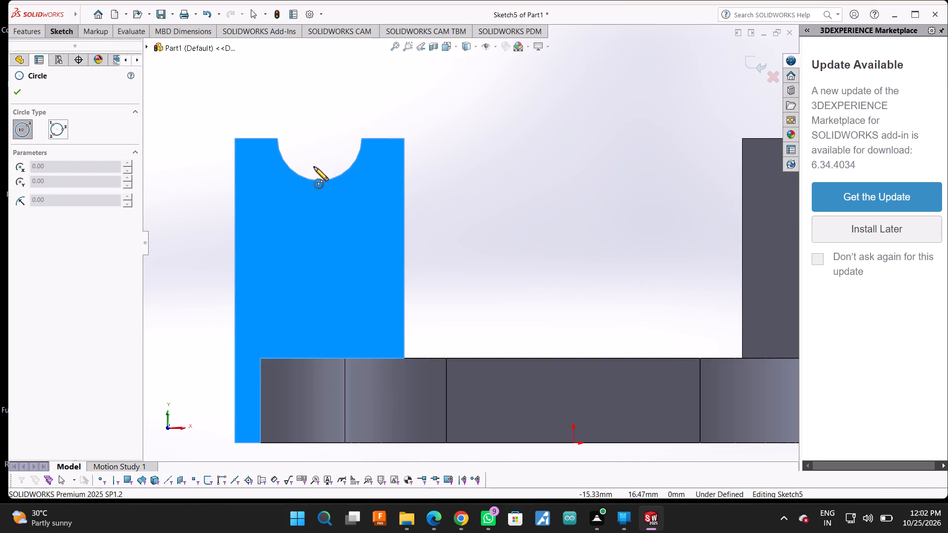
left_click(320, 137)
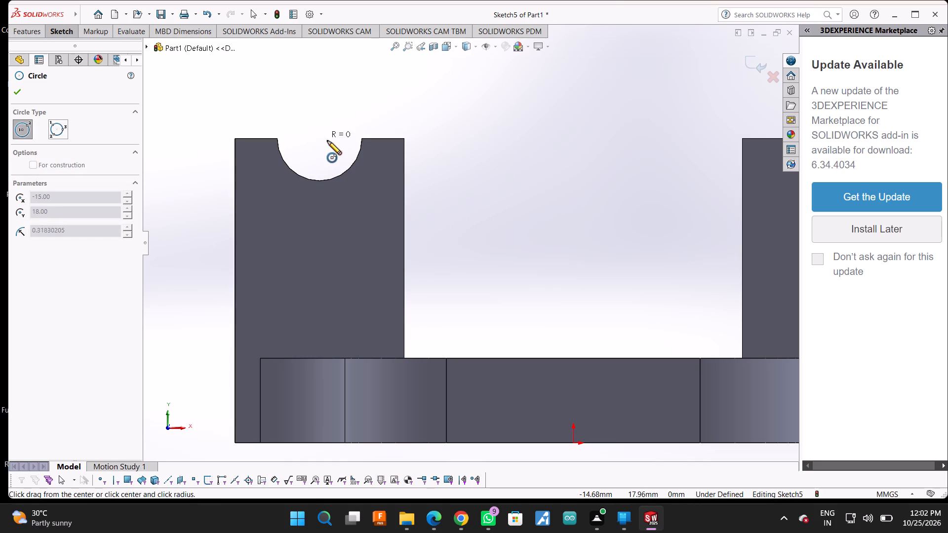
left_click(402, 141)
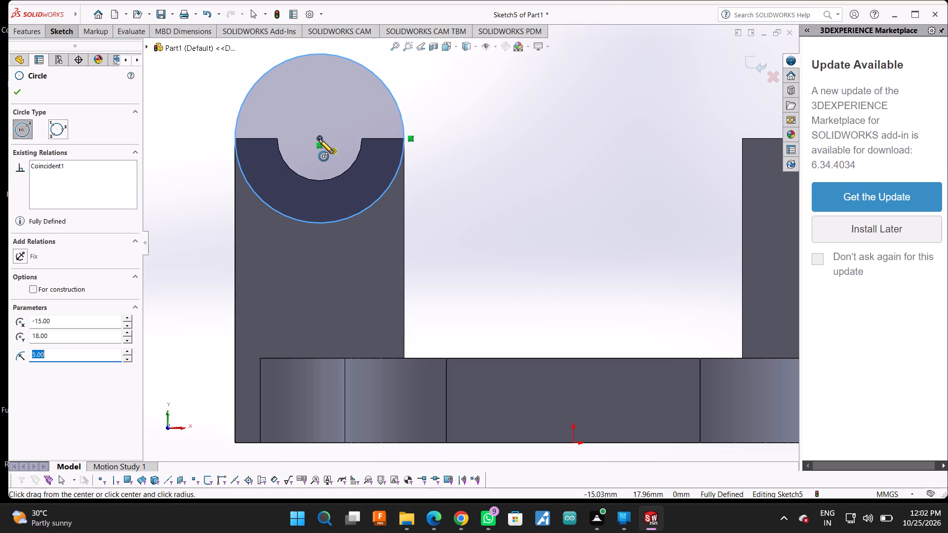
left_click(319, 137)
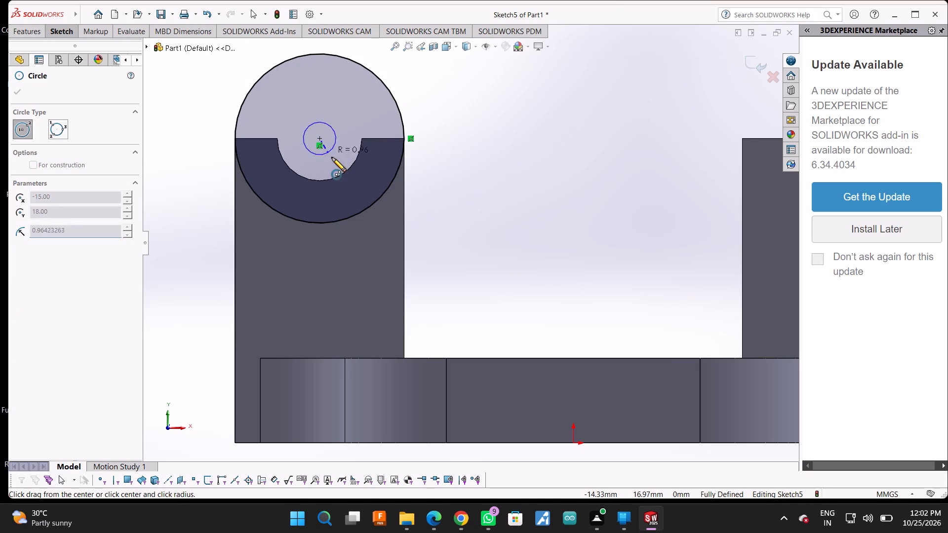
left_click(360, 140)
In the same sketch, draw concentric circles of 2.5 mm and 5 mm radius centred on the right lug's notch.
scroll(337, 169, "up", 2)
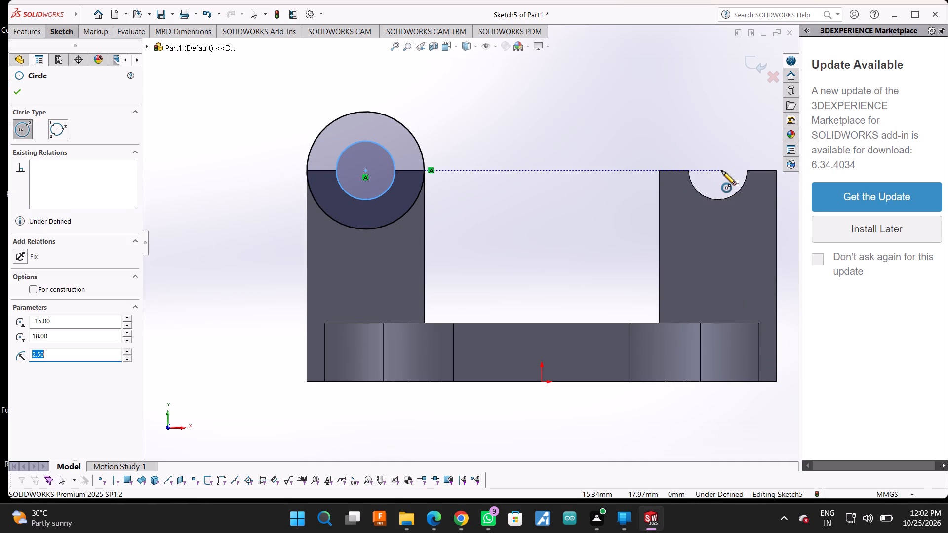
left_click(718, 171)
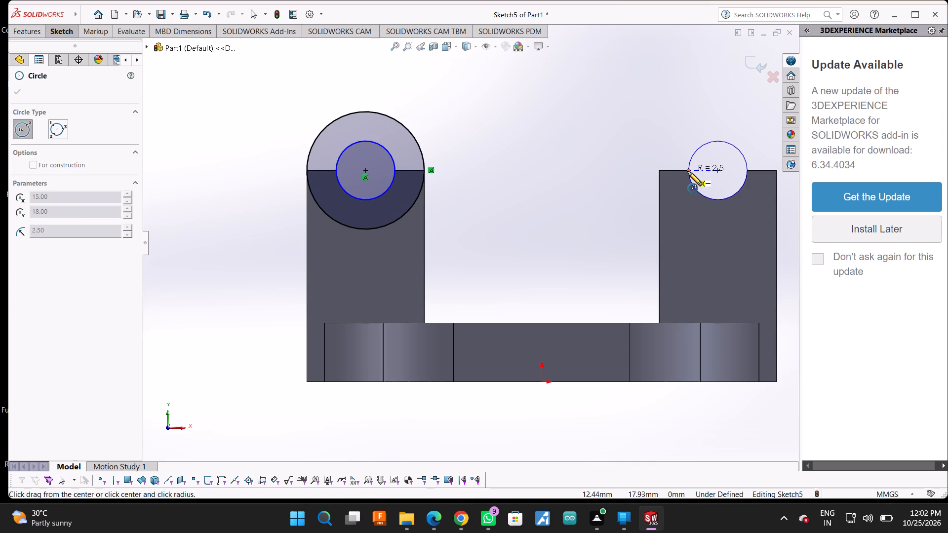
left_click(688, 171)
left_click(719, 171)
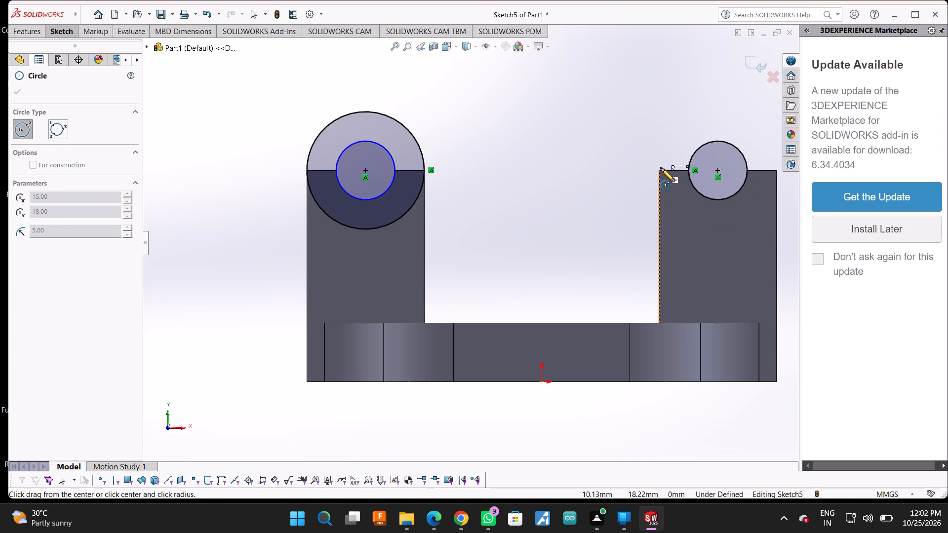
left_click(661, 171)
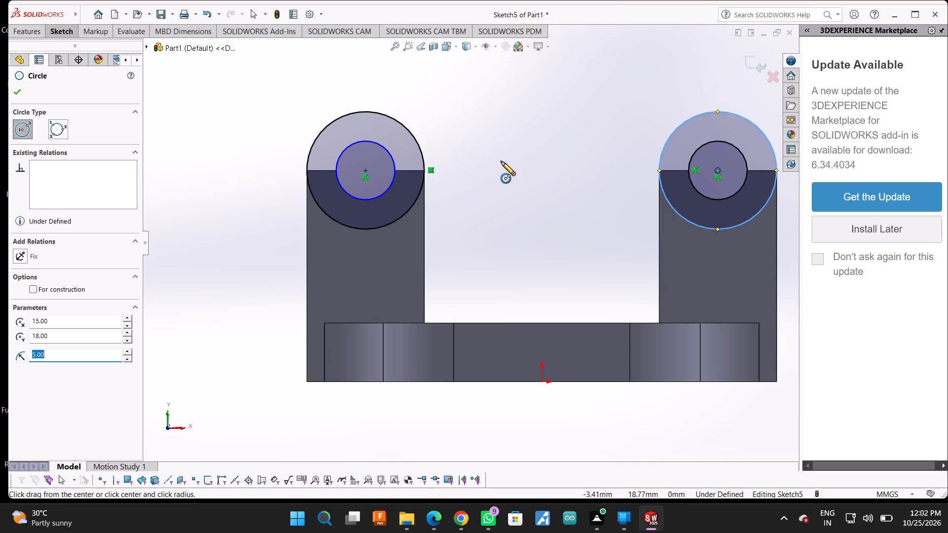
scroll(501, 161, "up", 1)
middle_click(470, 214)
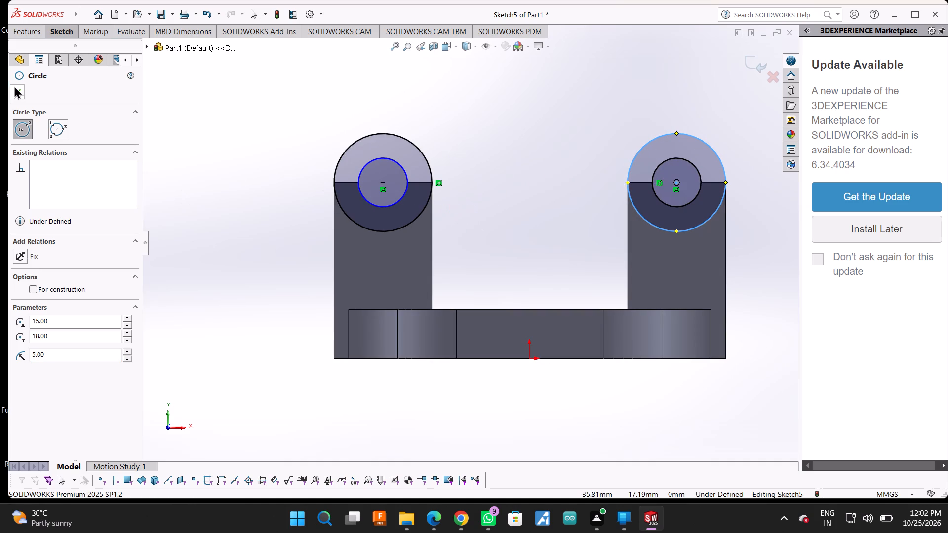
Extrude the concentric-circle ring profiles on both lugs as a merged boss, blind 6 mm backward through the lug thickness.
left_click(15, 90)
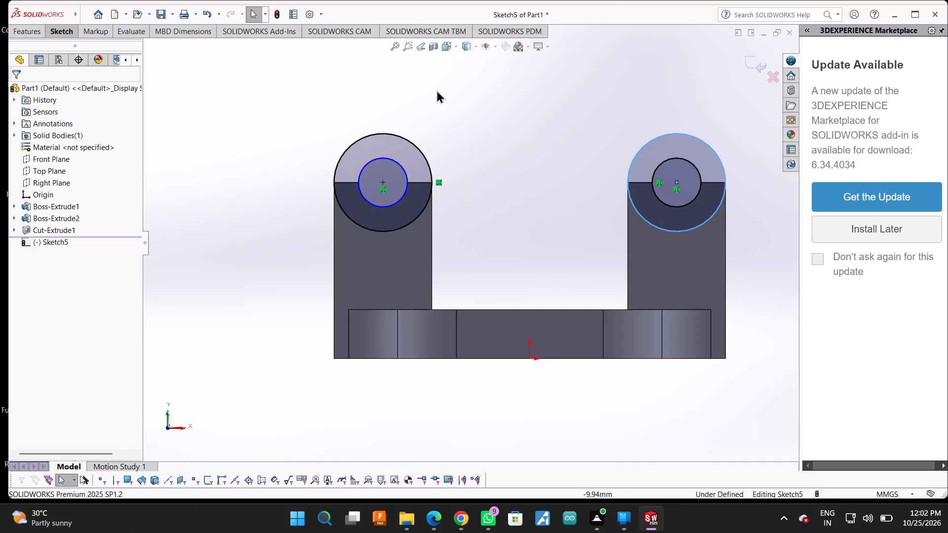
scroll(467, 166, "up", 2)
scroll(552, 135, "up", 1)
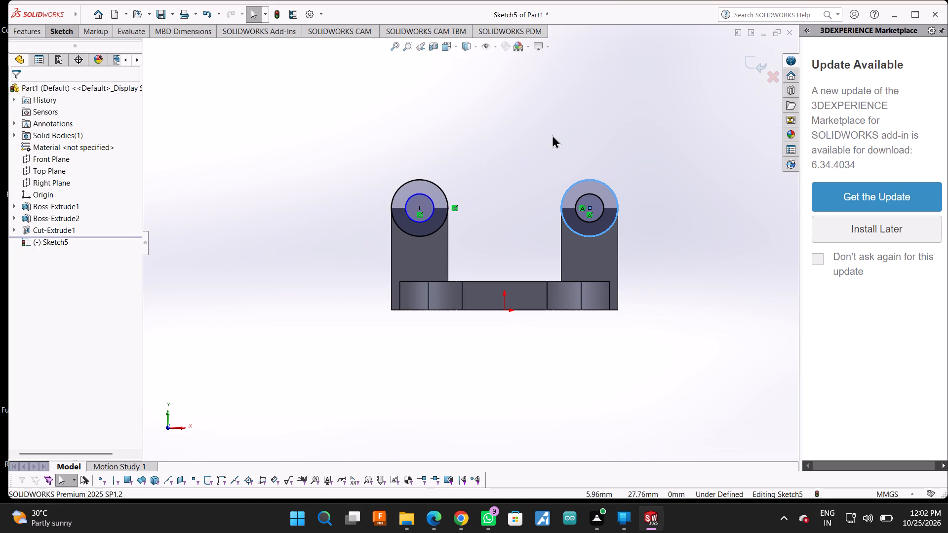
middle_click_drag(657, 152, 607, 250)
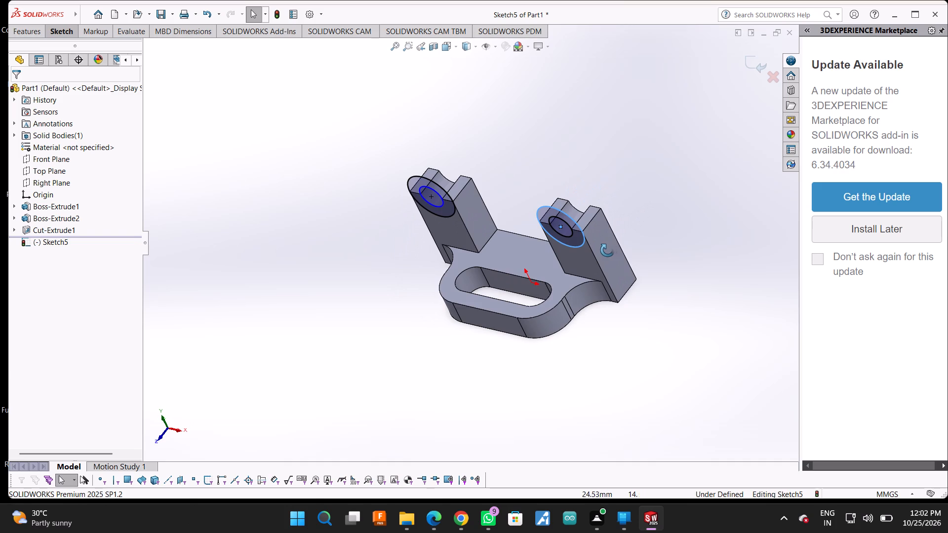
middle_click_drag(607, 250, 608, 250)
scroll(555, 224, "down", 4)
left_click(65, 33)
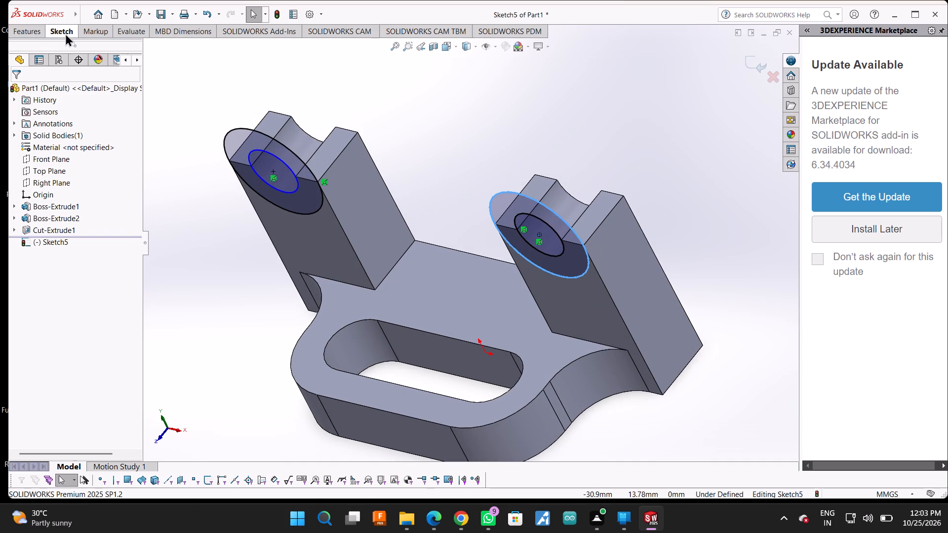
left_click(39, 27)
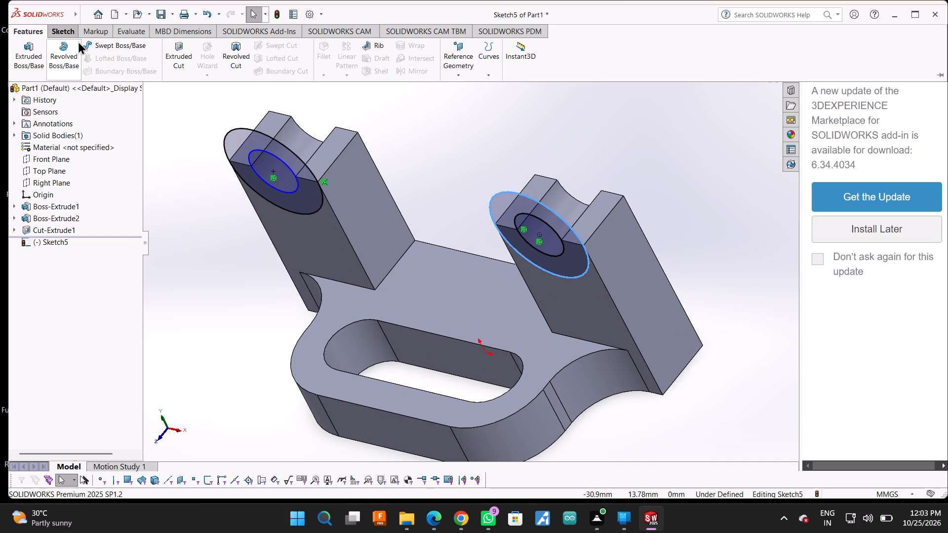
left_click(39, 45)
scroll(209, 164, "down", 4)
scroll(274, 188, "down", 2)
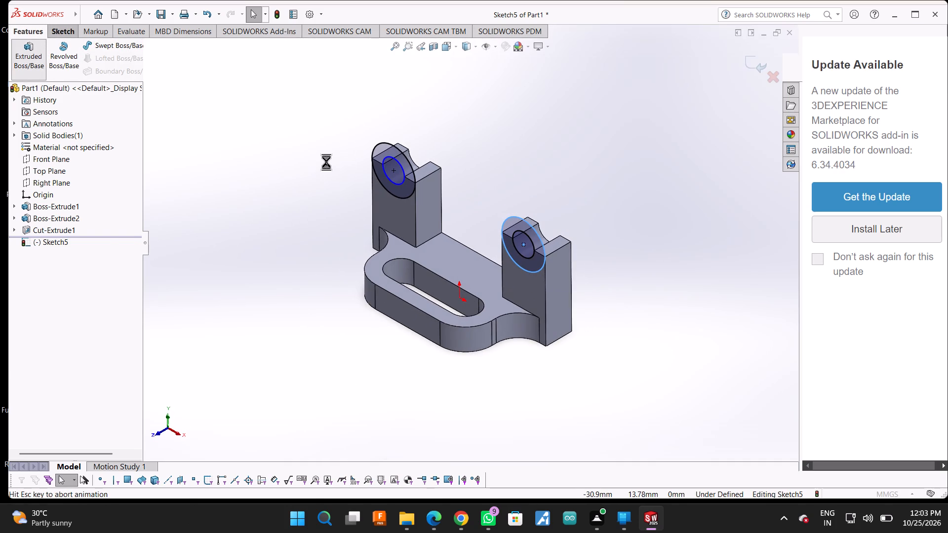
scroll(349, 153, "down", 3)
scroll(408, 173, "down", 5)
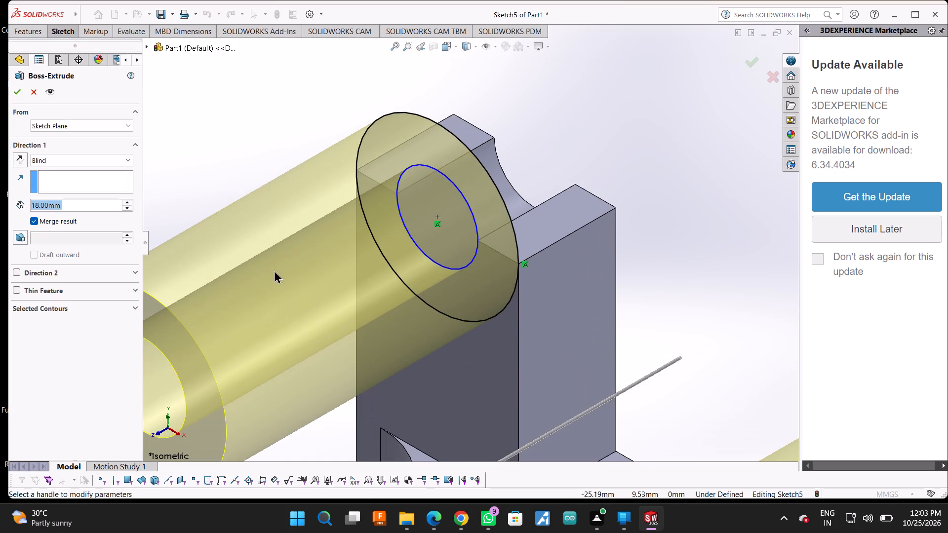
scroll(294, 241, "up", 5)
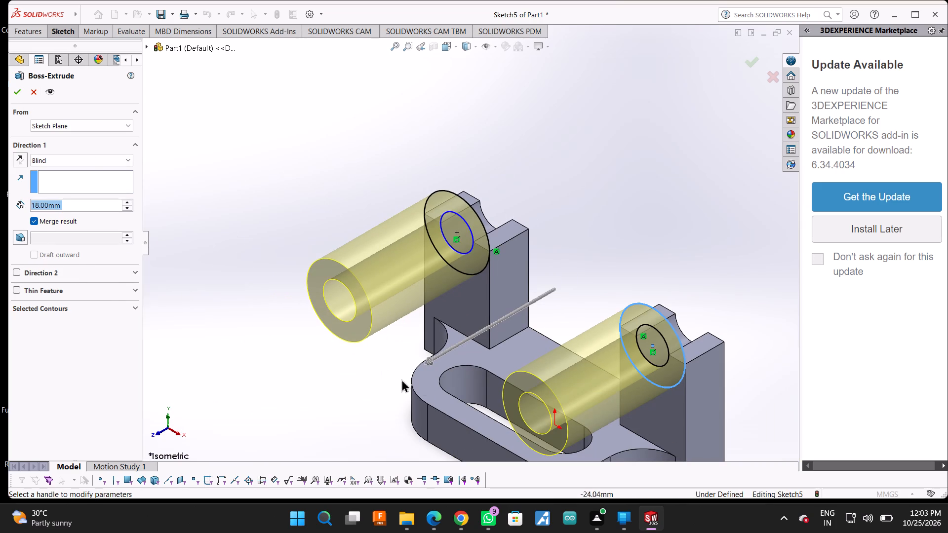
left_click_drag(426, 365, 599, 246)
left_click(34, 203)
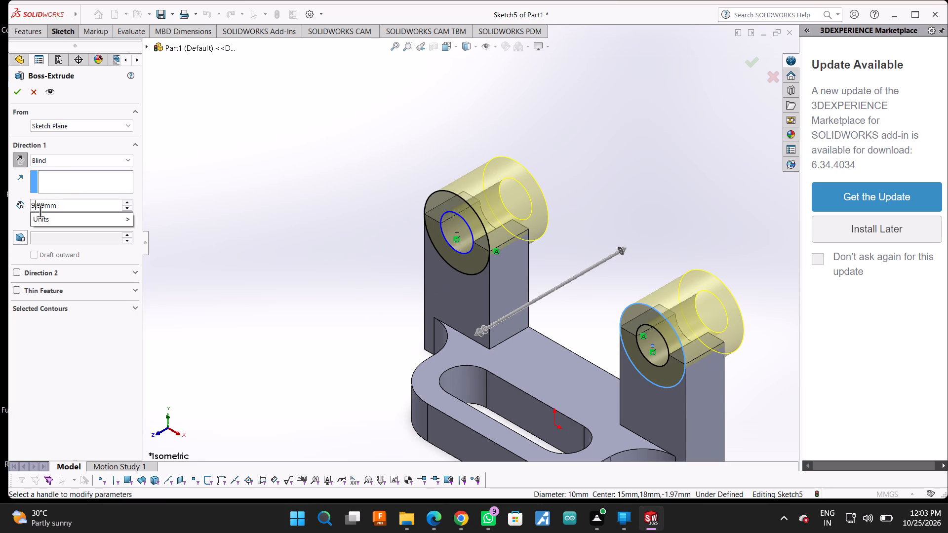
key("F12")
key("BackSpace")
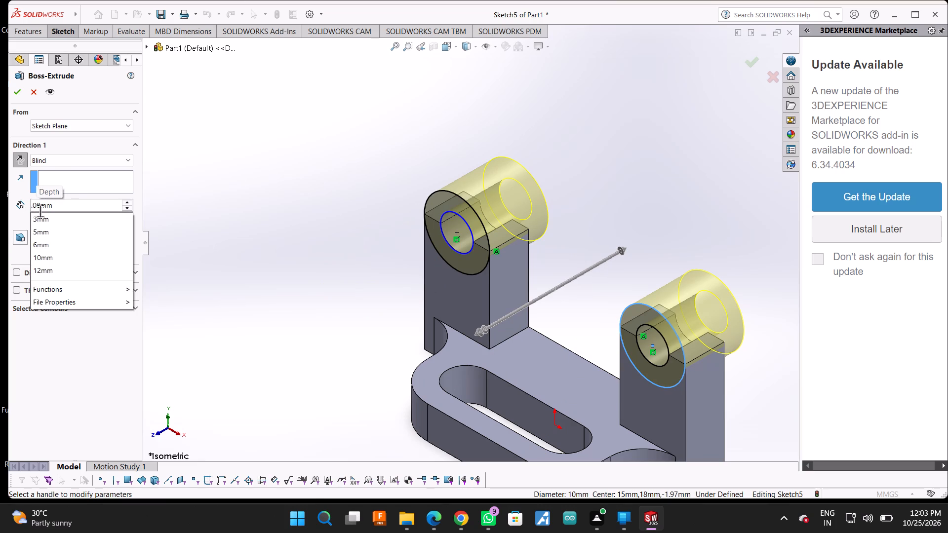
key("6")
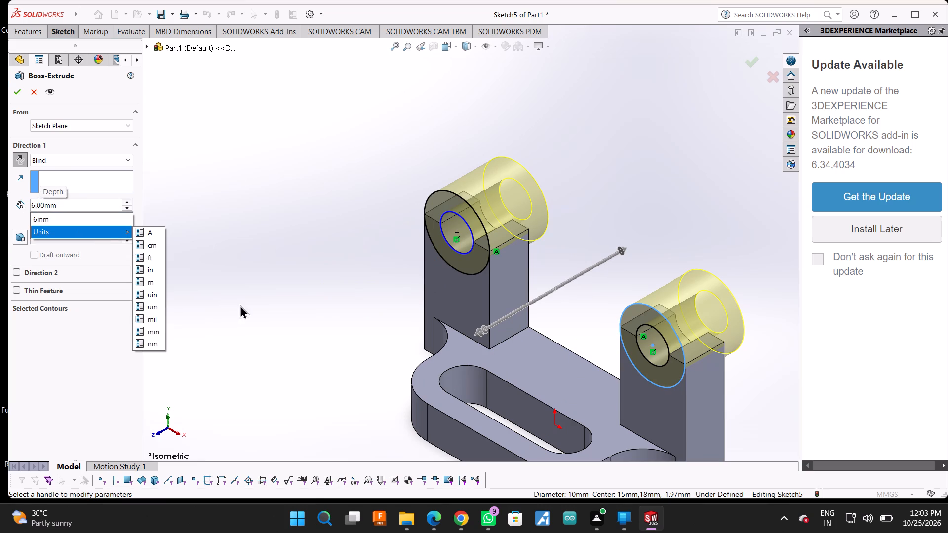
left_click(15, 90)
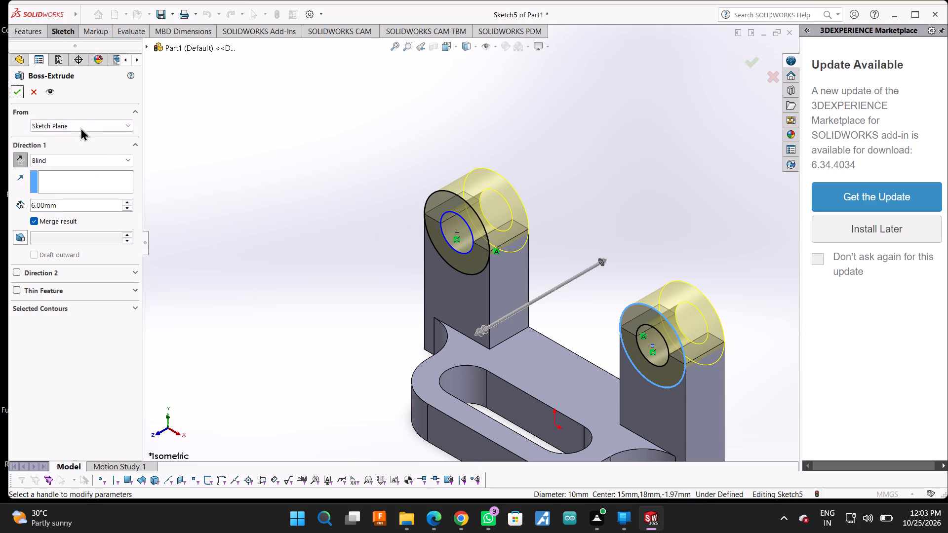
left_click(22, 92)
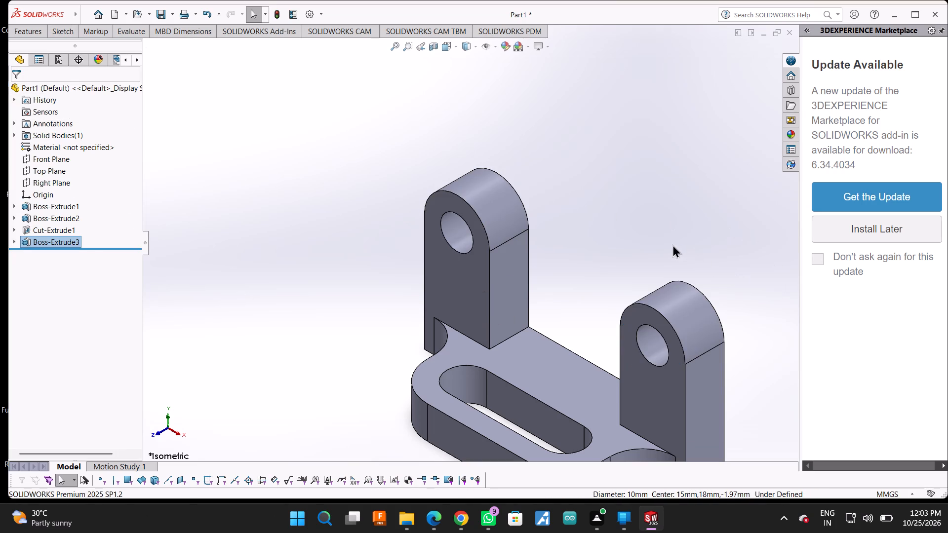
Fillet the two edges where the lugs' inner faces meet the top of the base with a symmetric 5 mm radius.
middle_click_drag(672, 244, 642, 227)
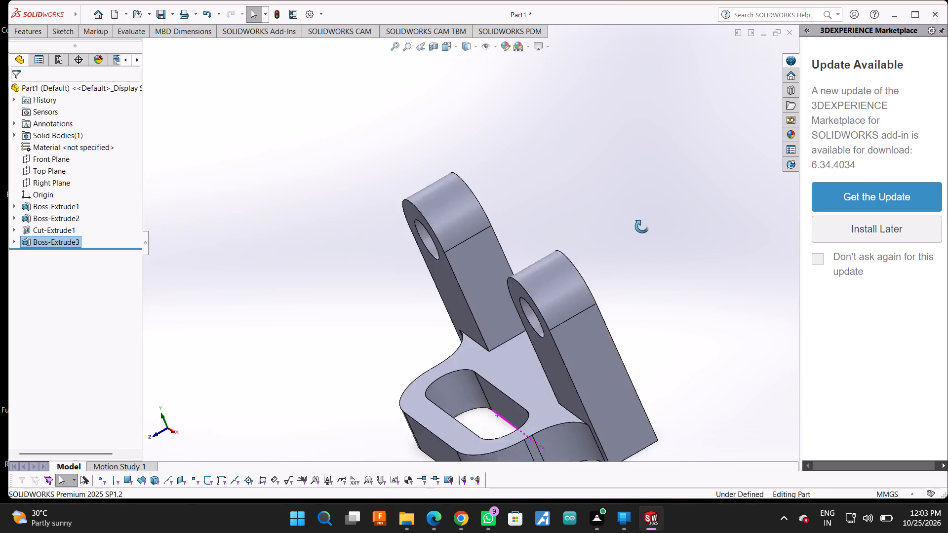
middle_click_drag(642, 227, 698, 200)
left_click(33, 28)
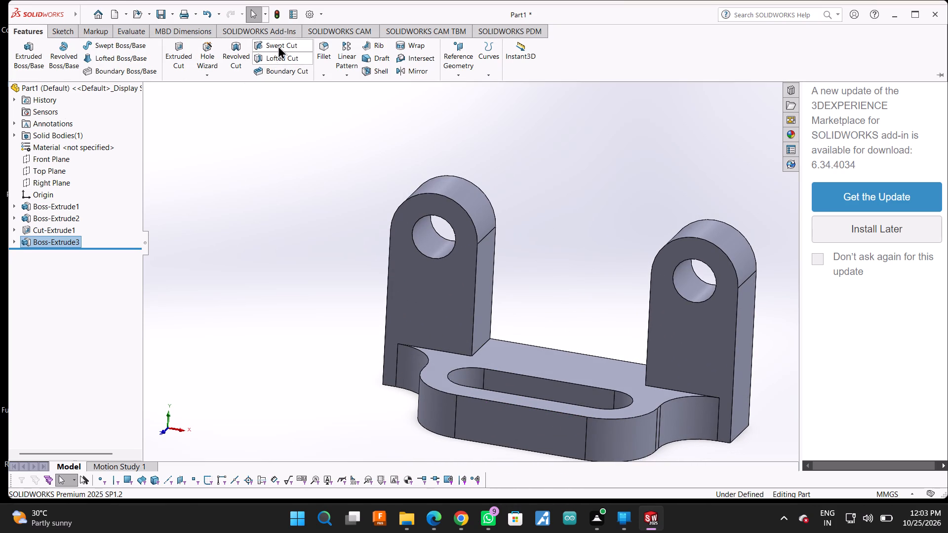
left_click(316, 49)
scroll(489, 341, "down", 4)
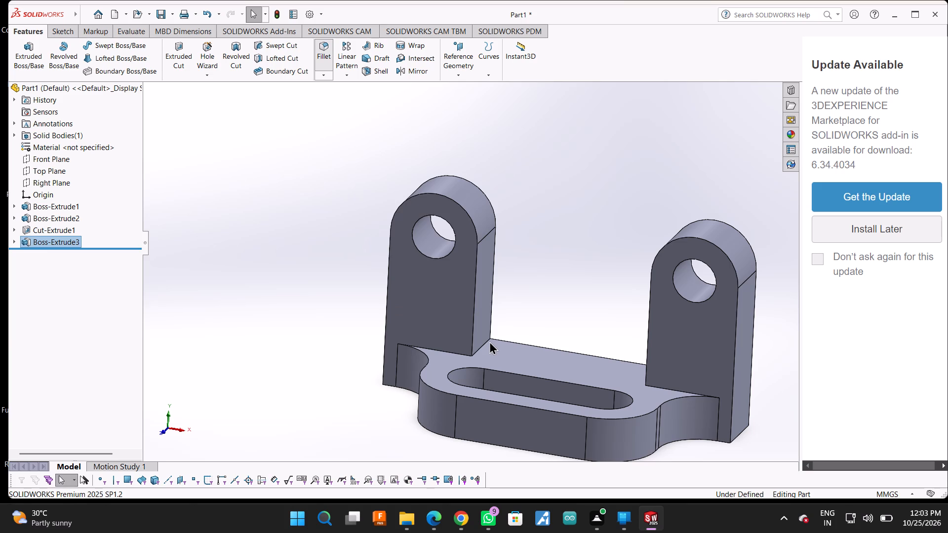
scroll(489, 341, "down", 2)
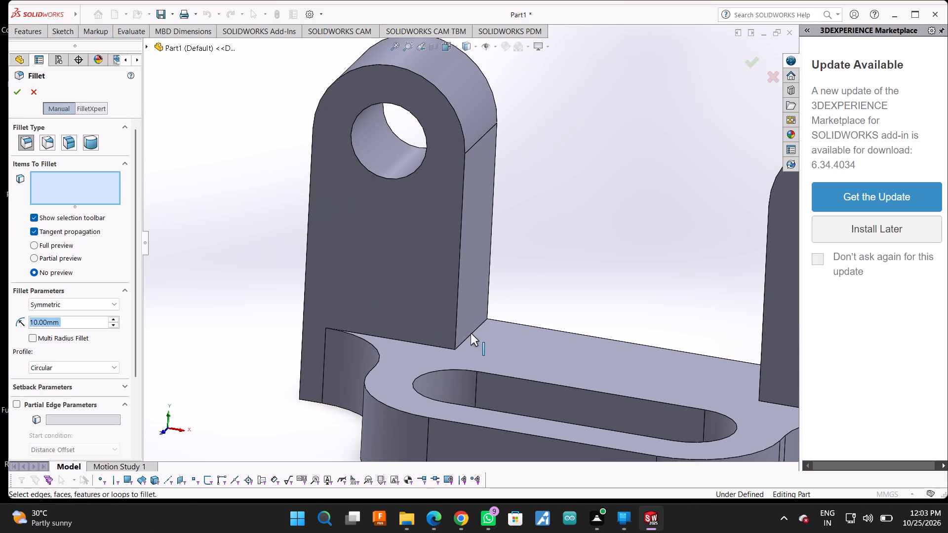
left_click(471, 333)
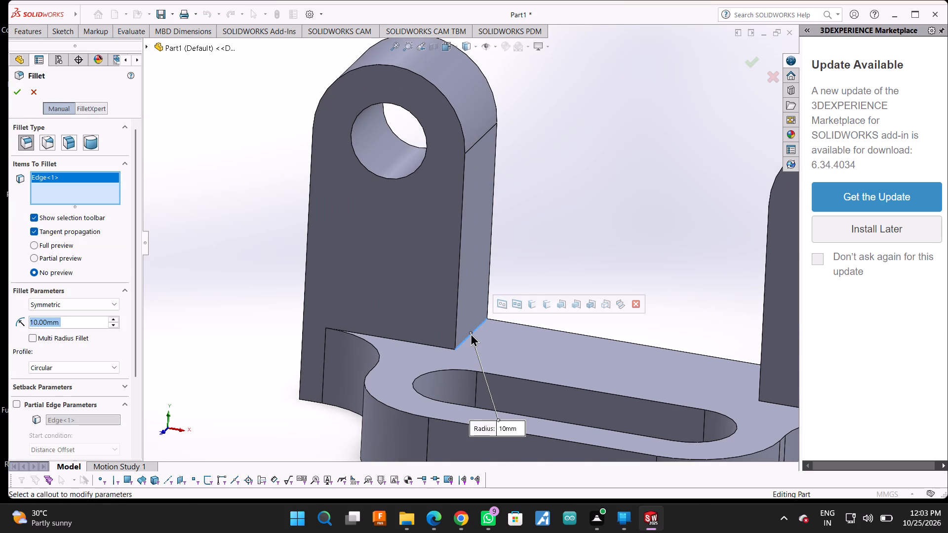
scroll(471, 333, "up", 2)
middle_click_drag(541, 203, 616, 229)
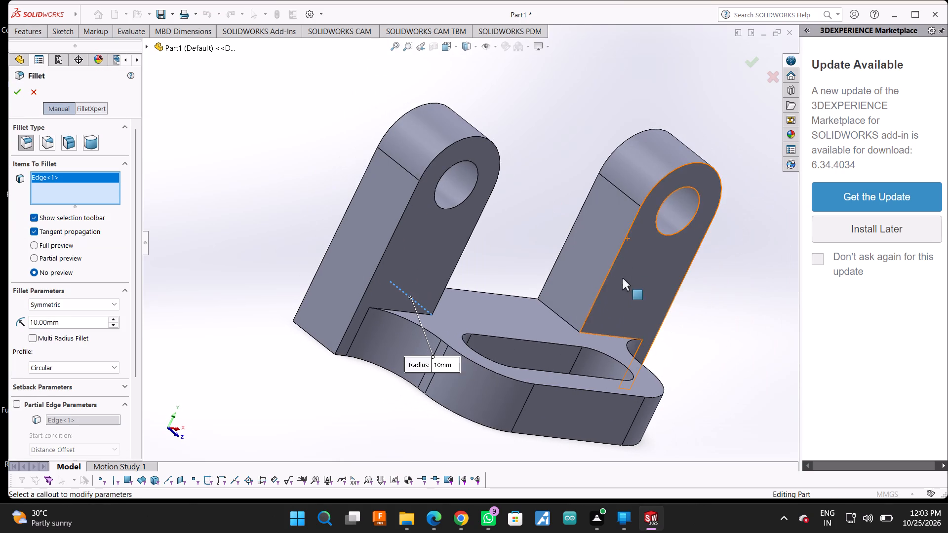
left_click(557, 315)
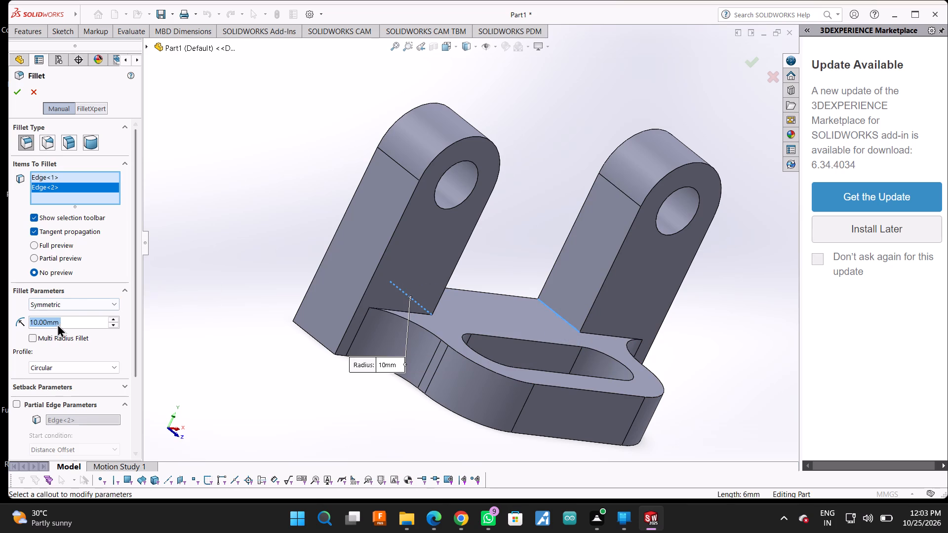
key("5")
key("Return")
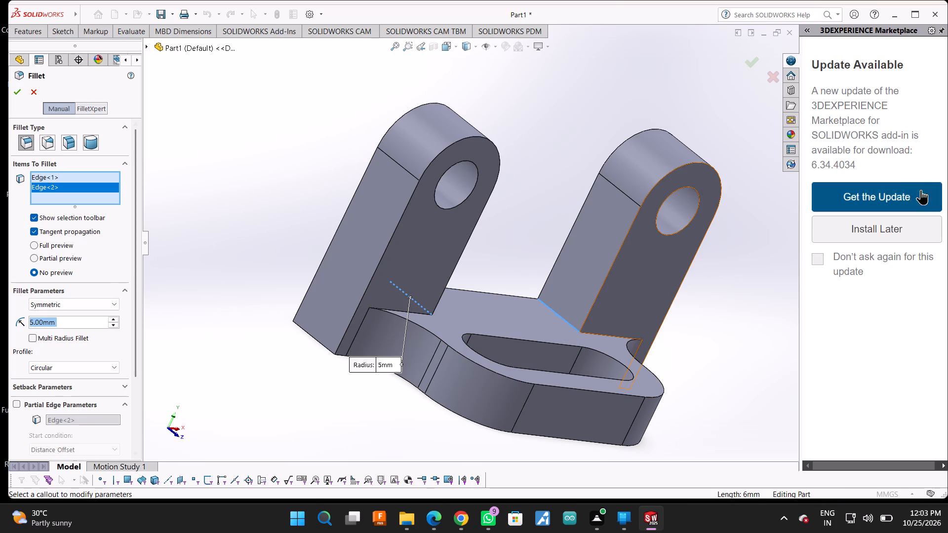
middle_click_drag(745, 150, 673, 164)
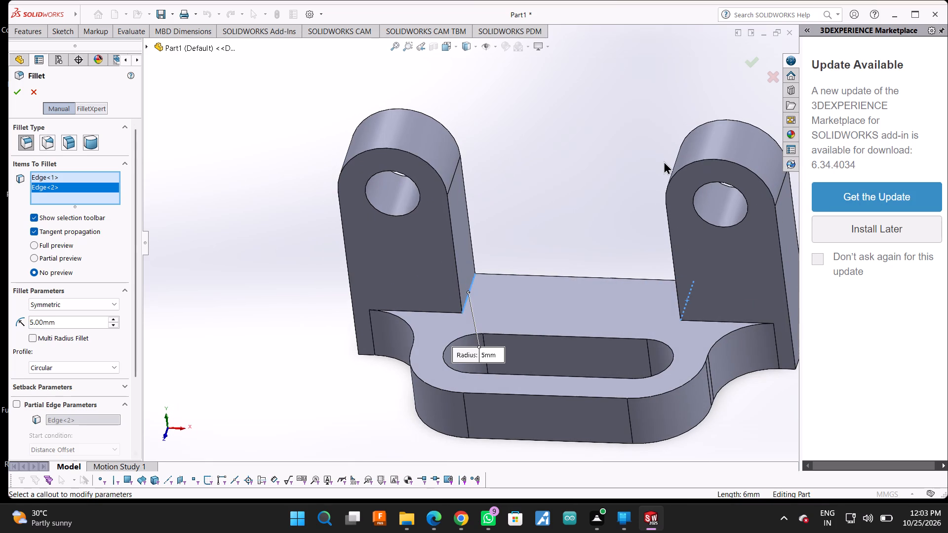
left_click(9, 93)
left_click(17, 92)
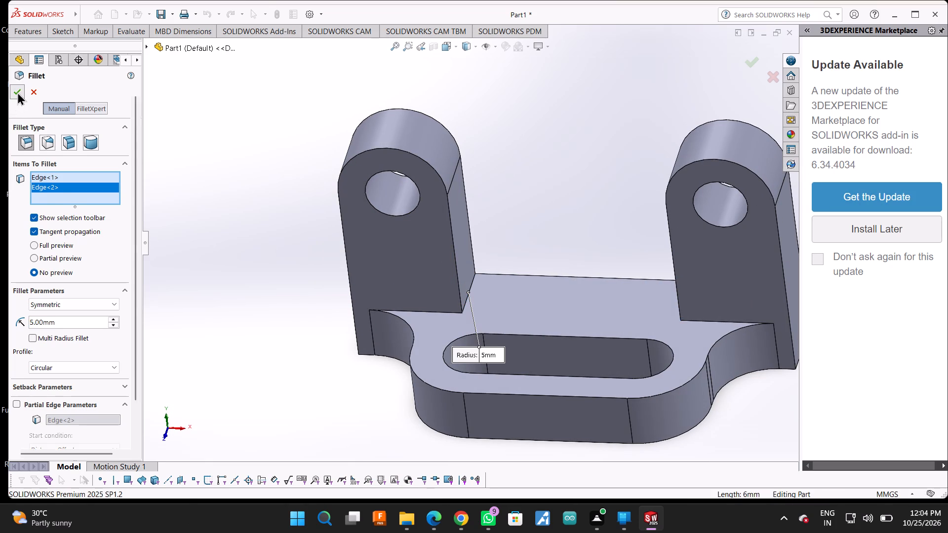
Examine the bracket's filleted lug-to-base corners and overall shape from several angles.
scroll(489, 234, "up", 1)
middle_click_drag(494, 224, 494, 223)
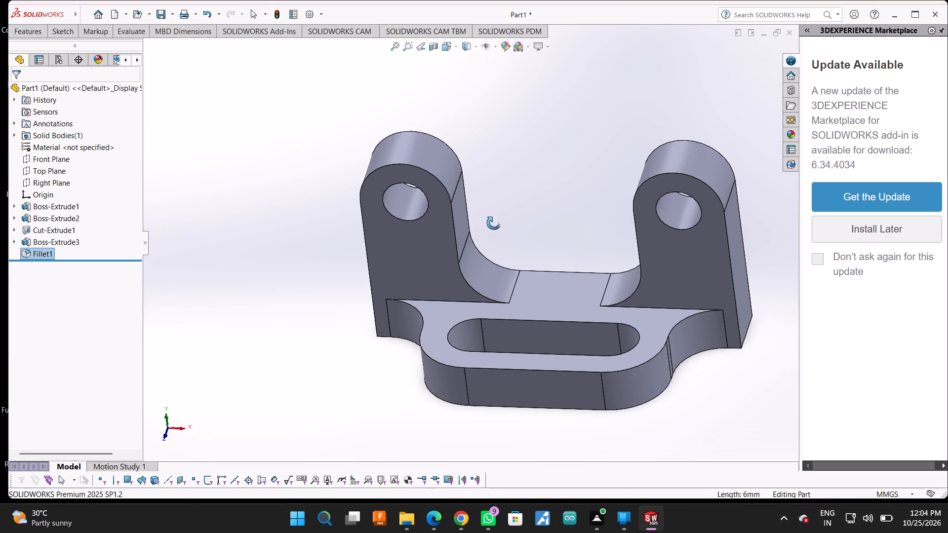
middle_click_drag(494, 223, 459, 233)
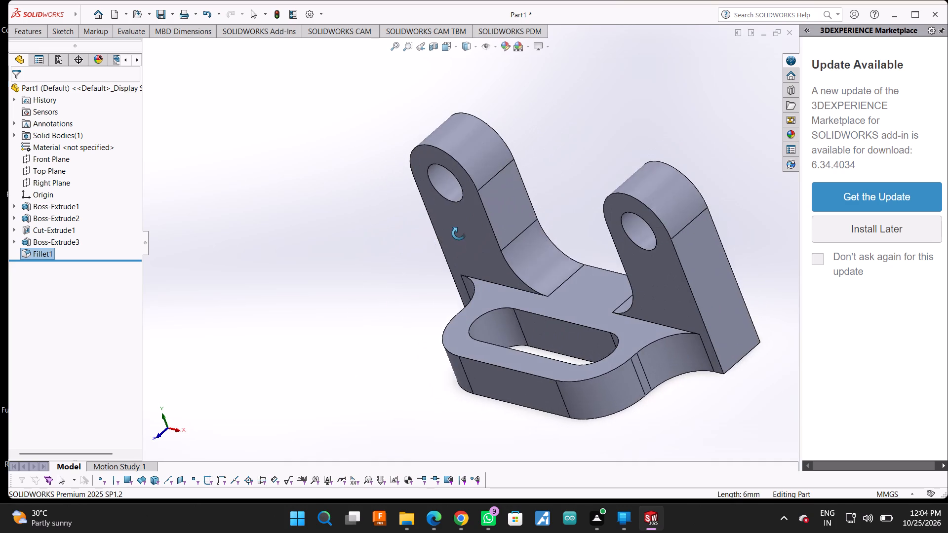
middle_click_drag(459, 233, 460, 234)
scroll(460, 234, "up", 2)
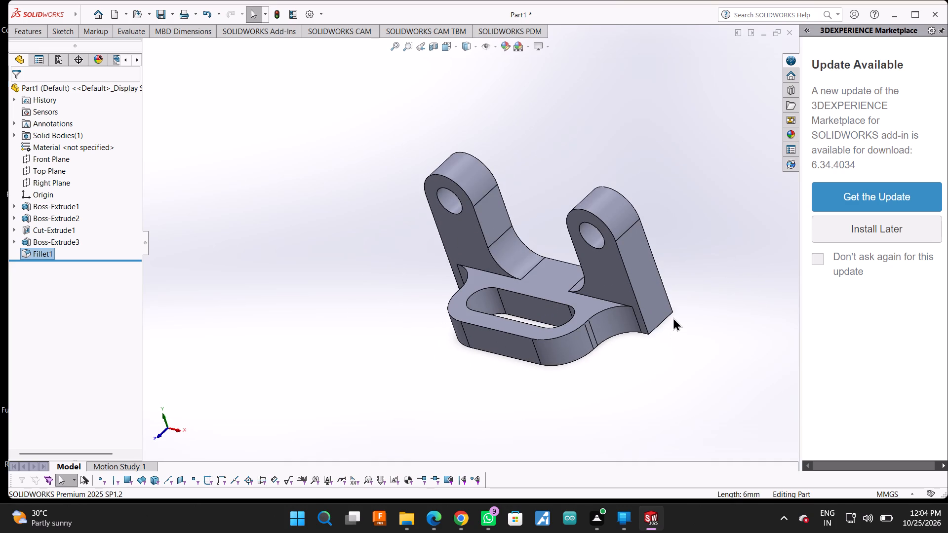
scroll(693, 225, "up", 2)
scroll(618, 232, "down", 1)
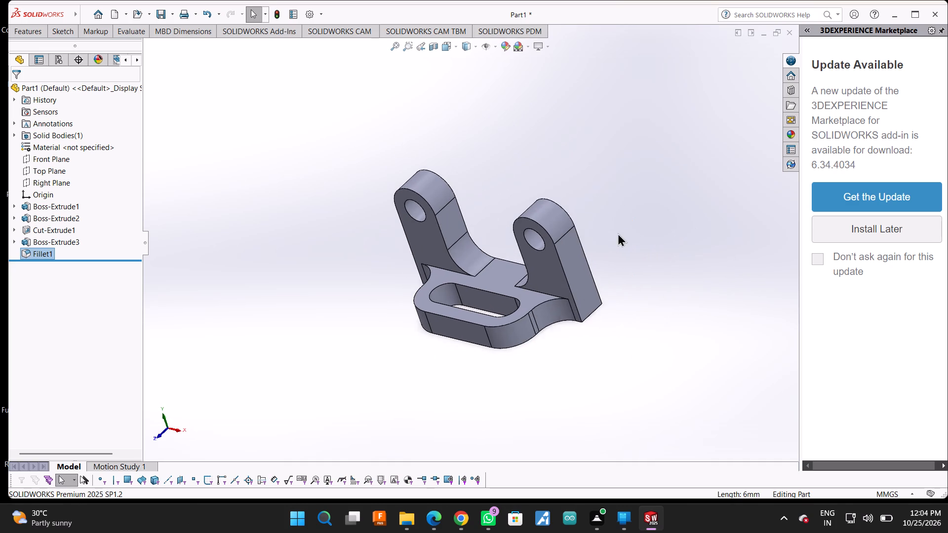
scroll(618, 233, "down", 1)
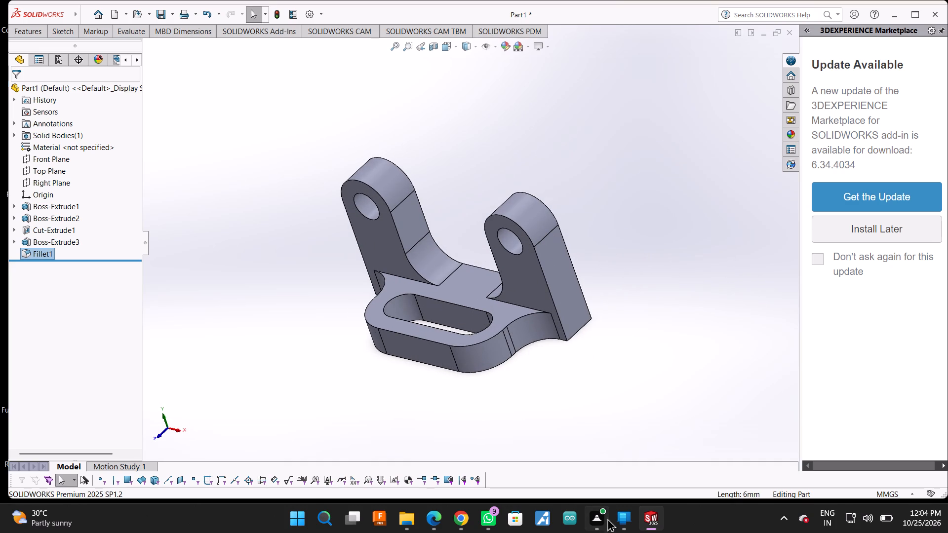
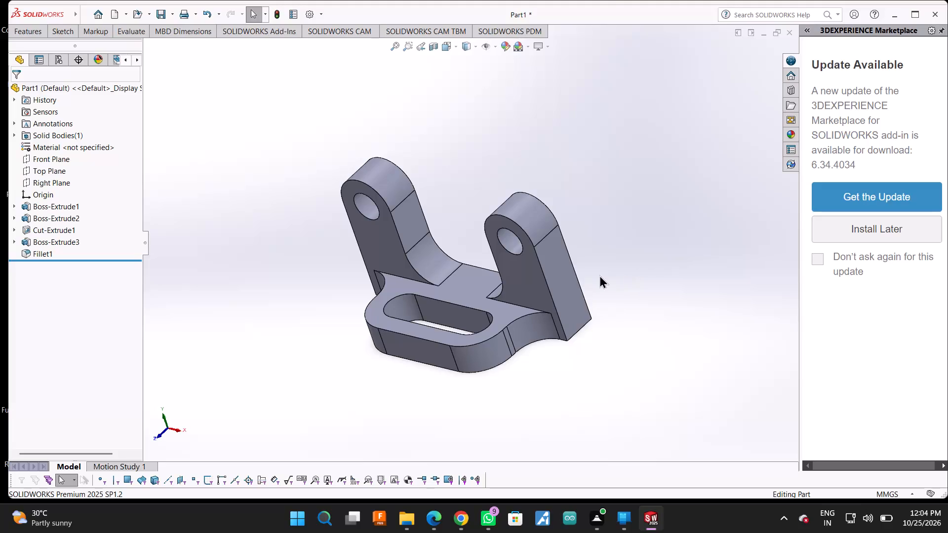
Examine the finished bracket's lugs, holes, inner fillets and slotted base at close range.
scroll(566, 255, "down", 1)
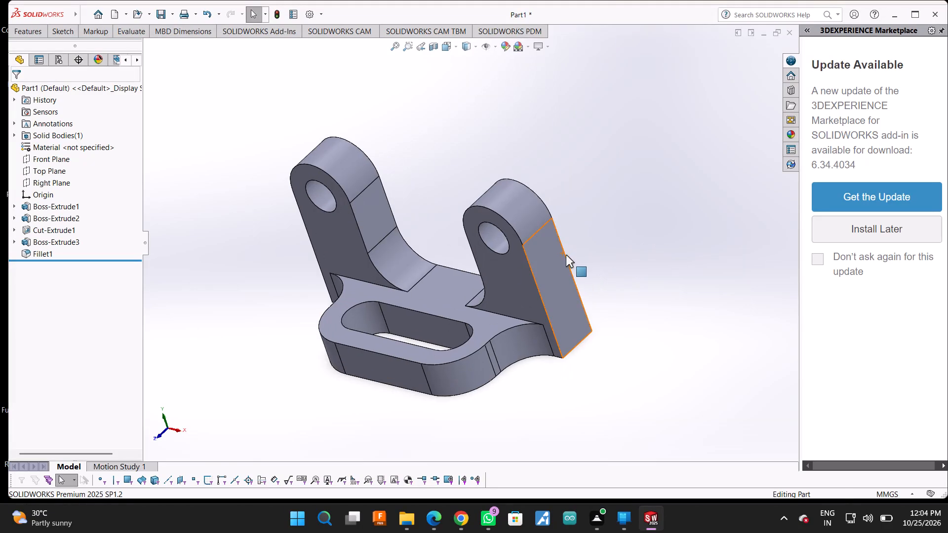
scroll(426, 269, "up", 1)
scroll(444, 246, "down", 1)
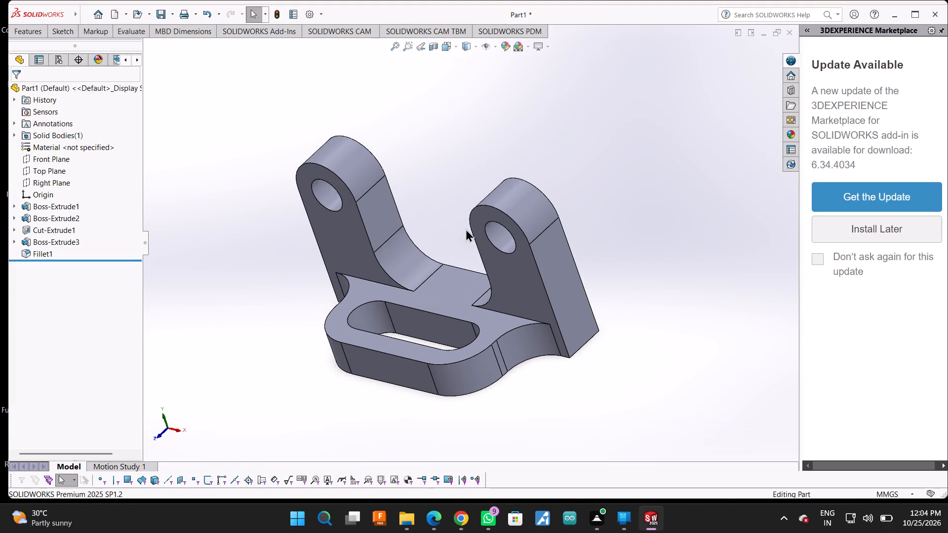
scroll(462, 212, "down", 1)
middle_click_drag(464, 212, 472, 210)
scroll(584, 196, "up", 2)
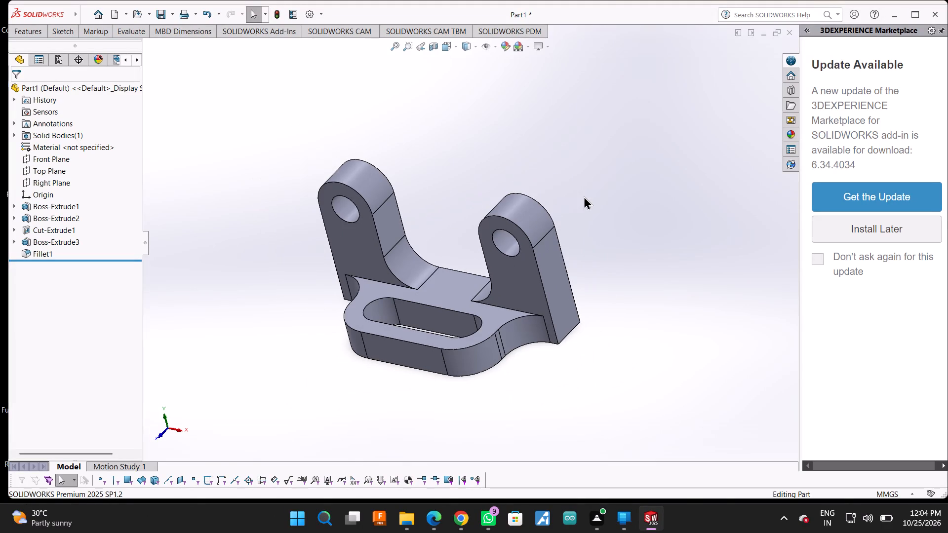
scroll(544, 251, "down", 2)
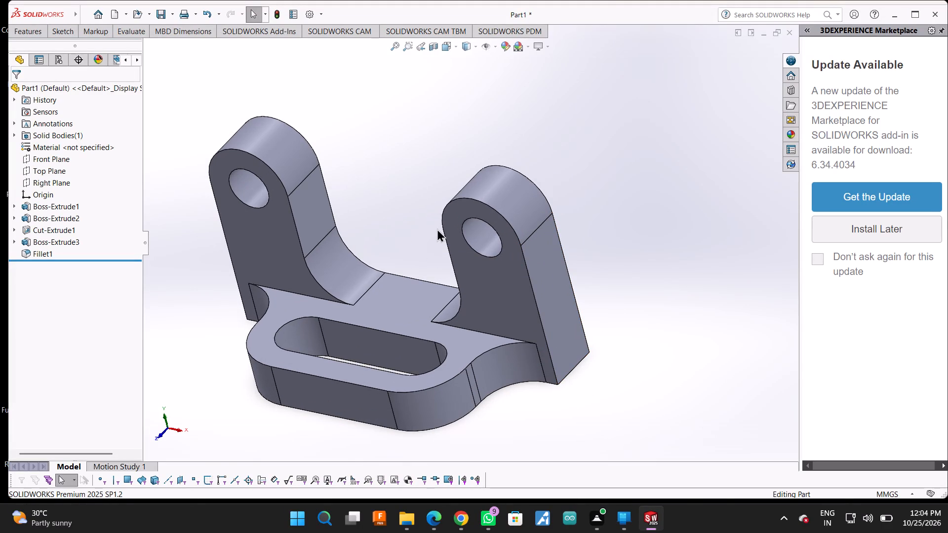
scroll(403, 225, "down", 2)
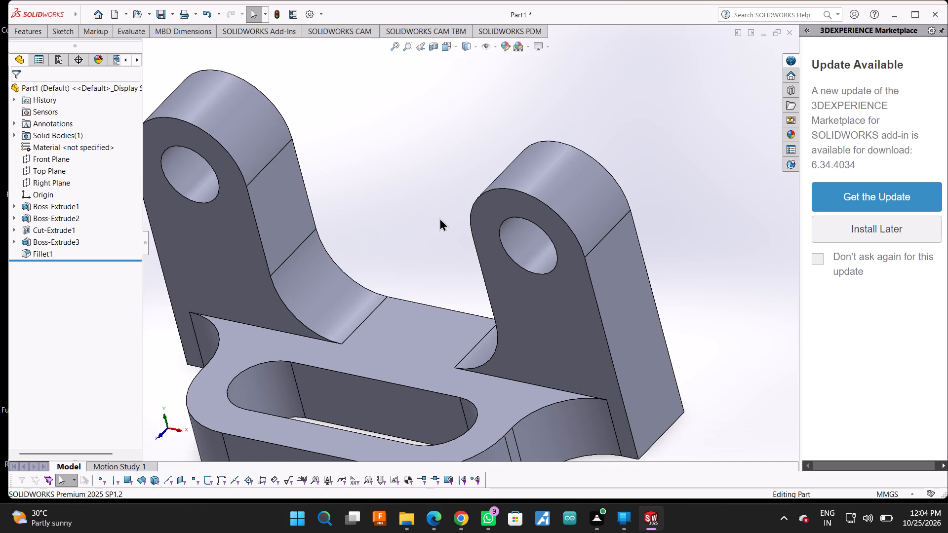
scroll(457, 222, "up", 2)
scroll(420, 241, "up", 1)
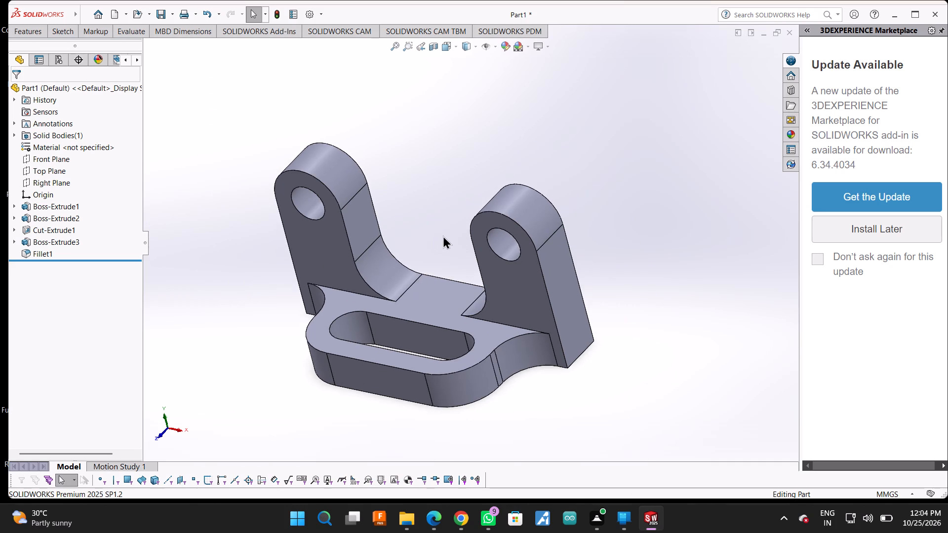
scroll(453, 238, "down", 2)
scroll(447, 262, "up", 1)
middle_click_drag(434, 249, 447, 246)
scroll(407, 231, "up", 1)
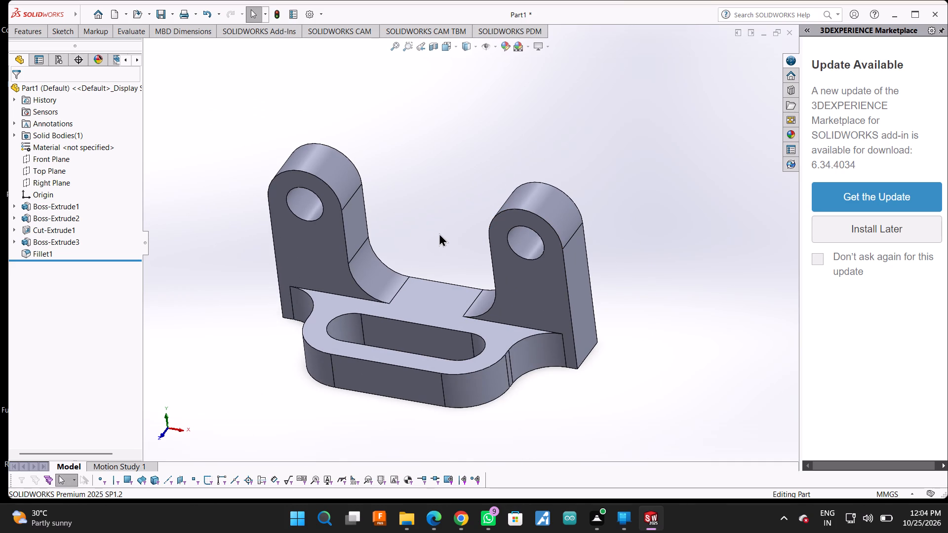
scroll(447, 249, "down", 1)
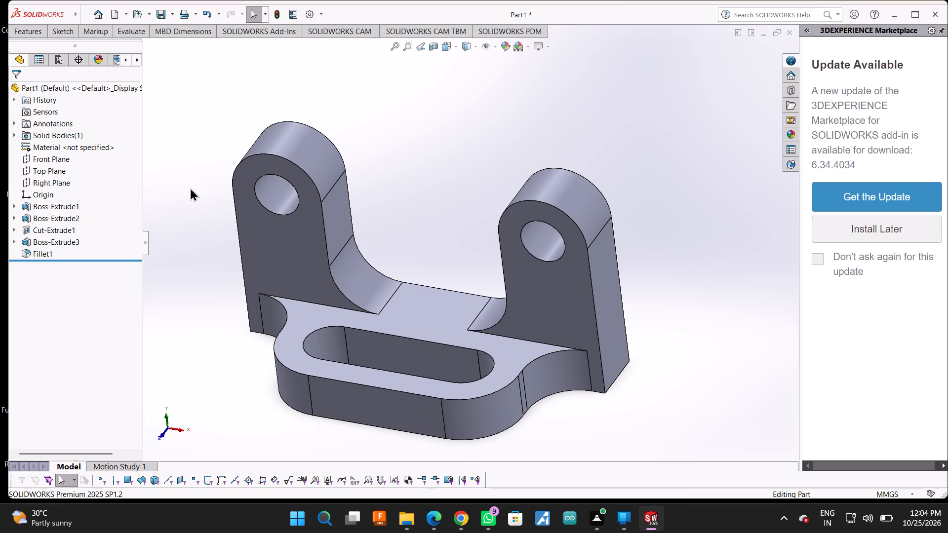
Set the model to the isometric view and save the part as Double_Lug_Mounting_Bracket in the SYMBIOSIS folder.
key("space")
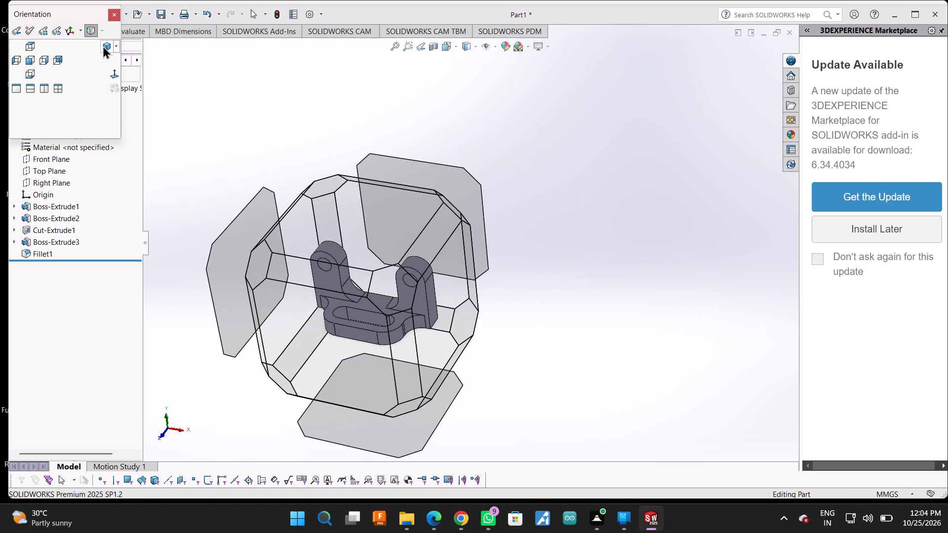
left_click(103, 45)
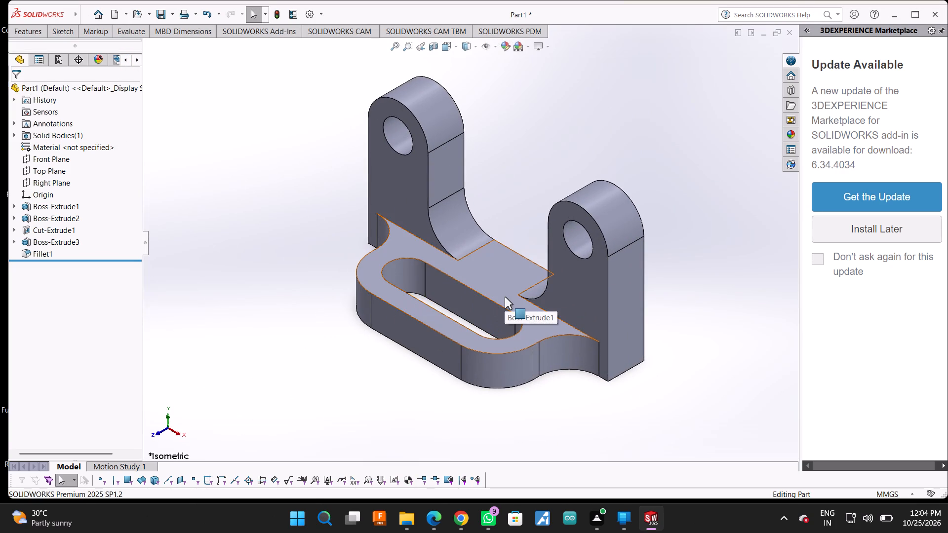
scroll(520, 300, "up", 1)
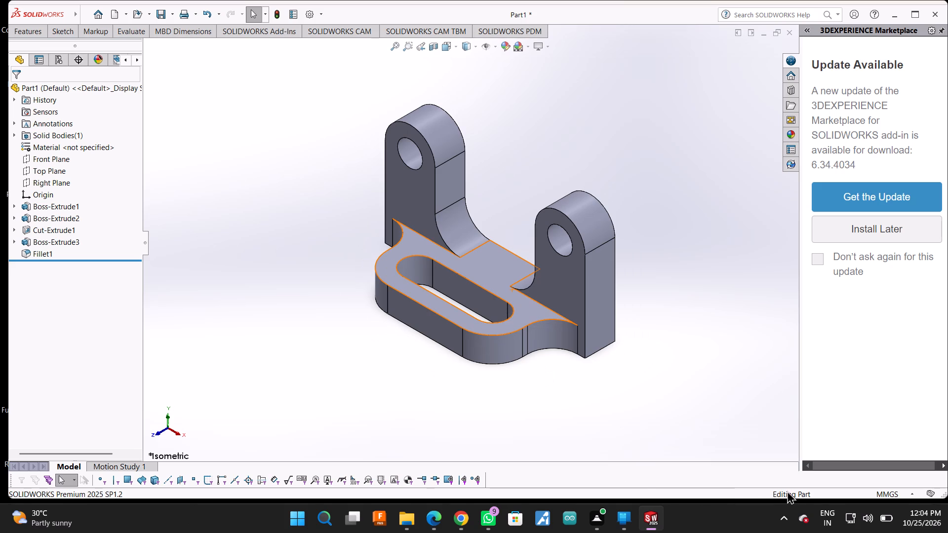
key("ctrl+s")
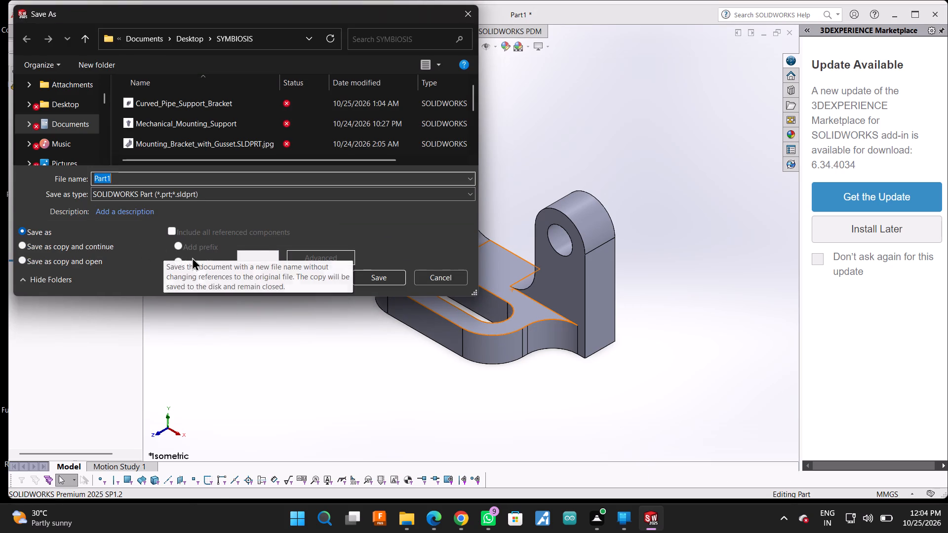
key("ctrl+v")
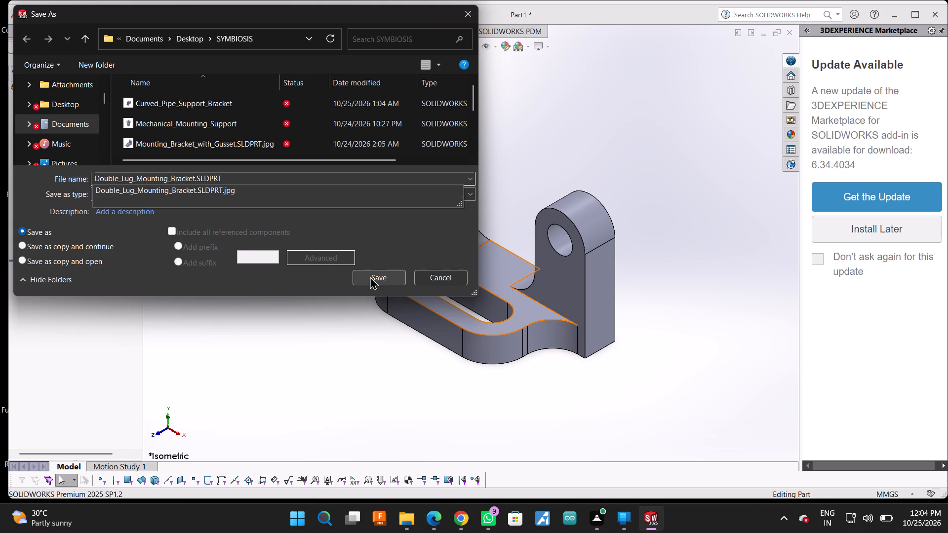
left_click(370, 276)
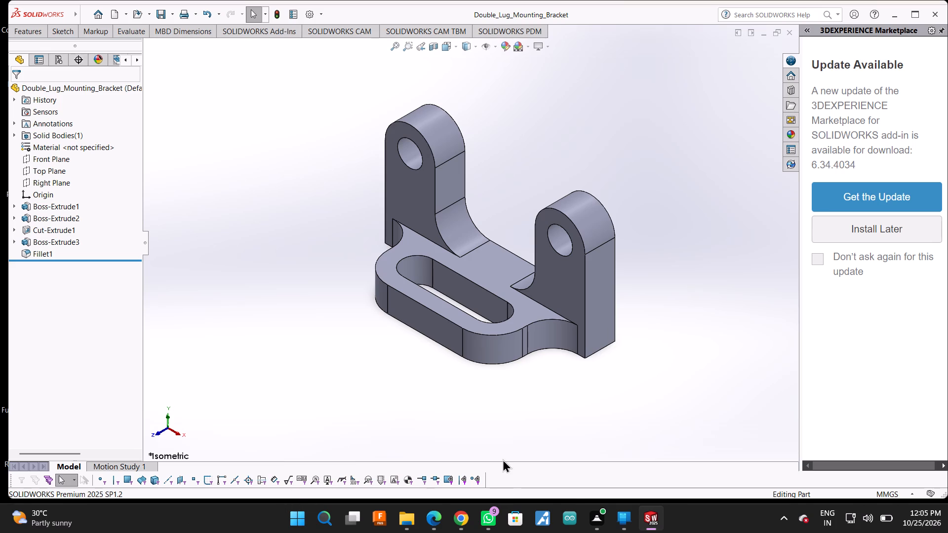
key("ctrl+s")
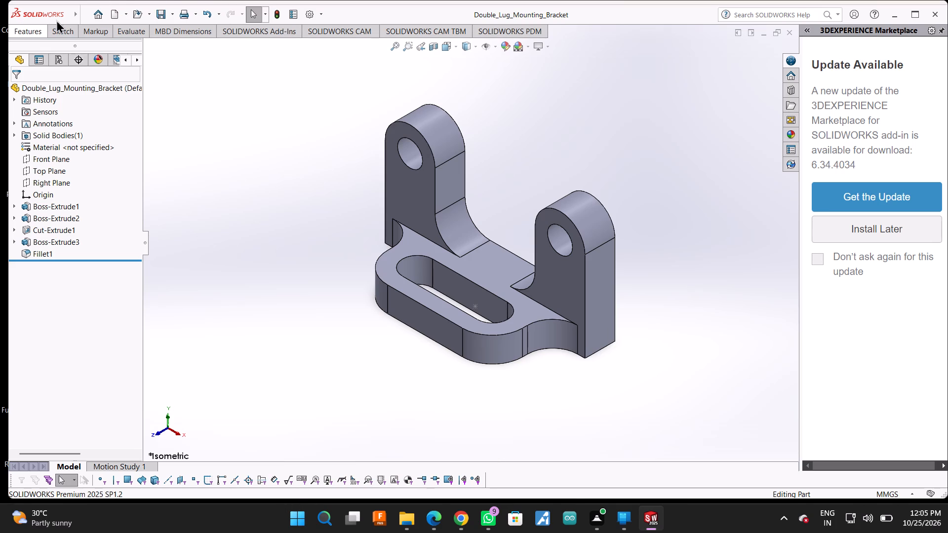
Save a copy of the bracket in Adobe Portable Document Format (*.pdf) under the name Double_Lug_Mounting_Bracket.
left_click(81, 13)
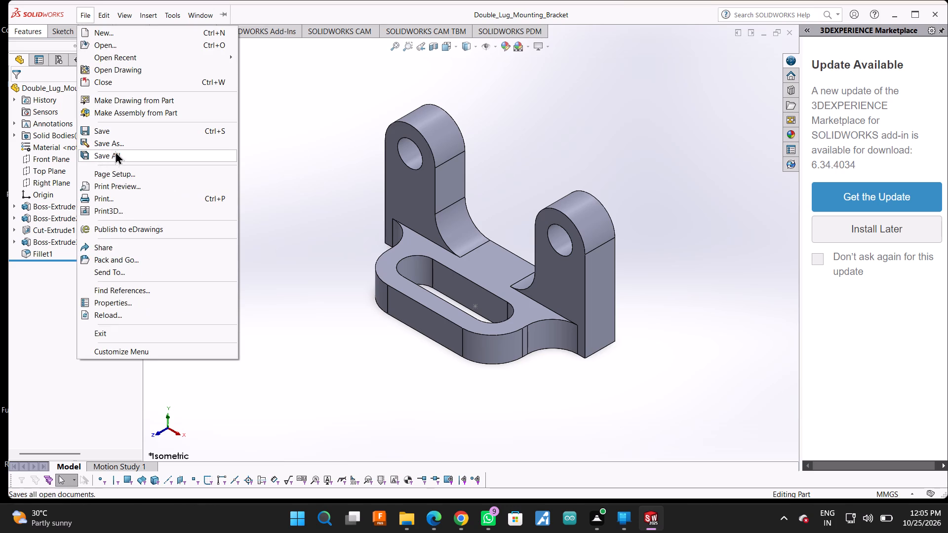
left_click(121, 145)
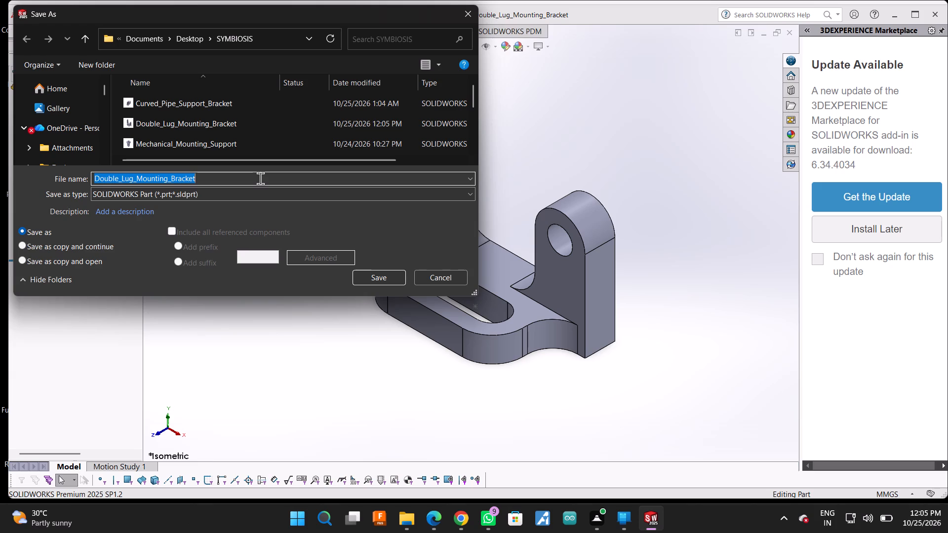
left_click(260, 204)
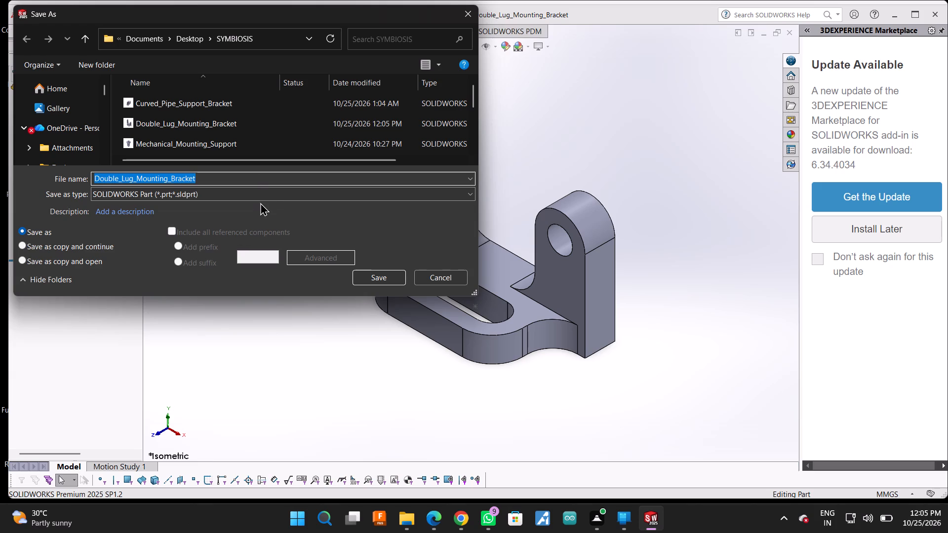
left_click(267, 195)
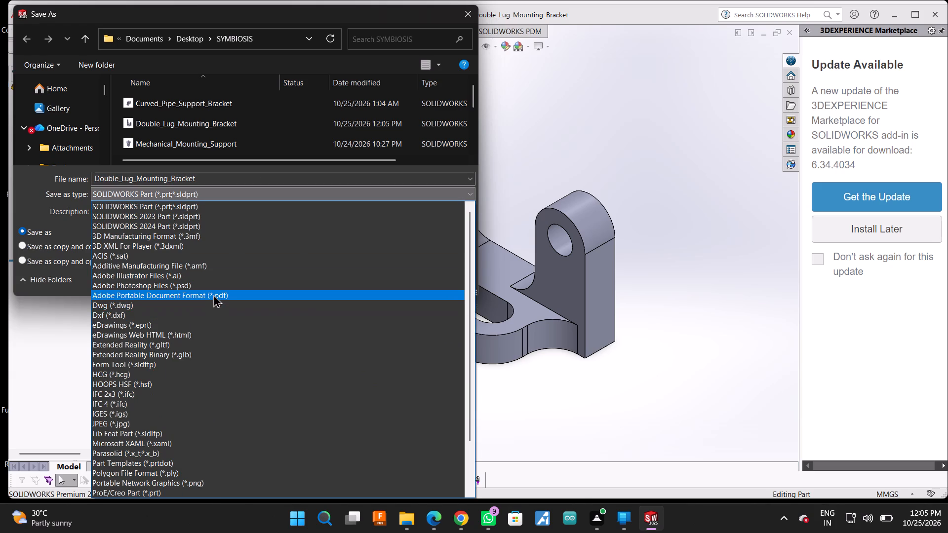
left_click(213, 294)
left_click(367, 303)
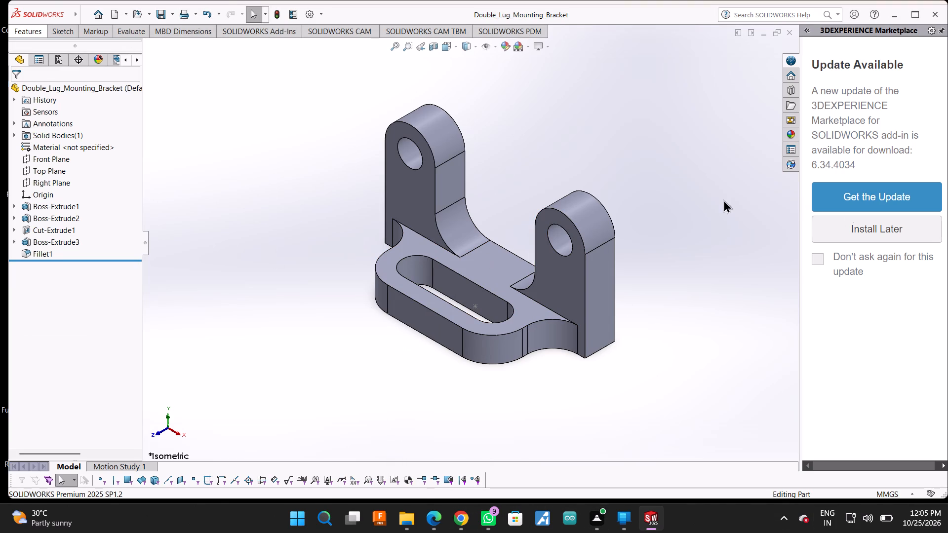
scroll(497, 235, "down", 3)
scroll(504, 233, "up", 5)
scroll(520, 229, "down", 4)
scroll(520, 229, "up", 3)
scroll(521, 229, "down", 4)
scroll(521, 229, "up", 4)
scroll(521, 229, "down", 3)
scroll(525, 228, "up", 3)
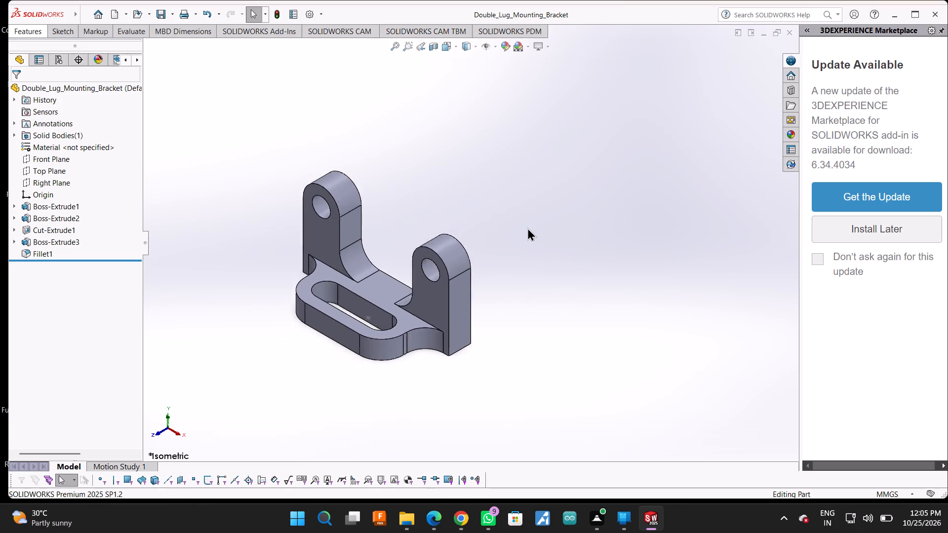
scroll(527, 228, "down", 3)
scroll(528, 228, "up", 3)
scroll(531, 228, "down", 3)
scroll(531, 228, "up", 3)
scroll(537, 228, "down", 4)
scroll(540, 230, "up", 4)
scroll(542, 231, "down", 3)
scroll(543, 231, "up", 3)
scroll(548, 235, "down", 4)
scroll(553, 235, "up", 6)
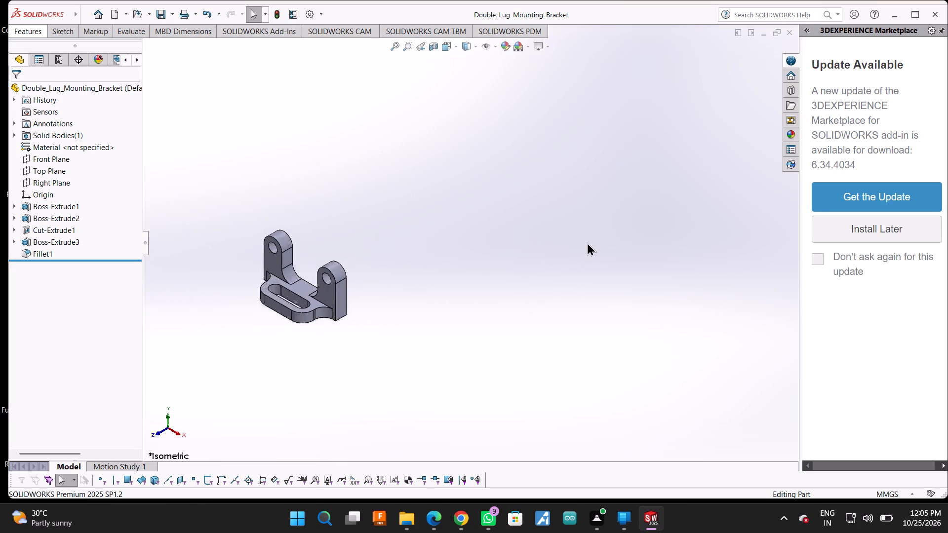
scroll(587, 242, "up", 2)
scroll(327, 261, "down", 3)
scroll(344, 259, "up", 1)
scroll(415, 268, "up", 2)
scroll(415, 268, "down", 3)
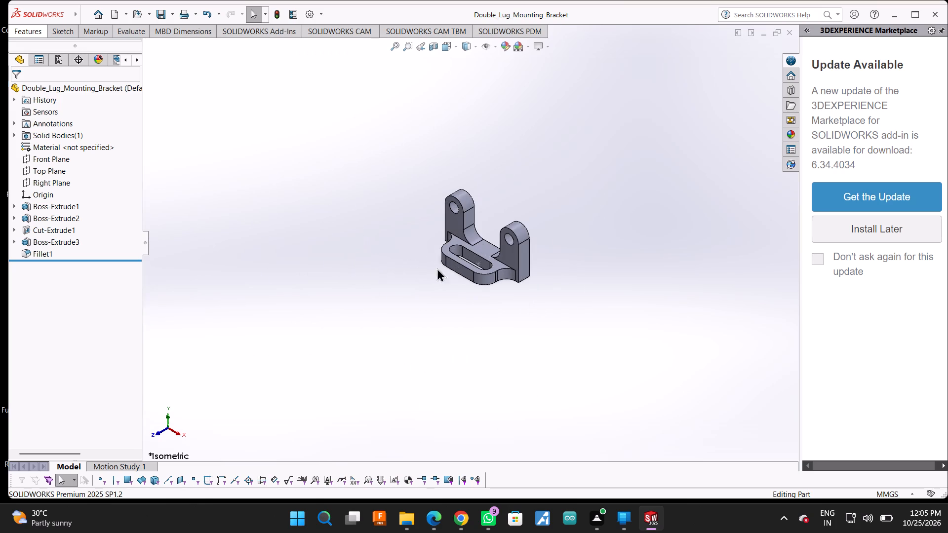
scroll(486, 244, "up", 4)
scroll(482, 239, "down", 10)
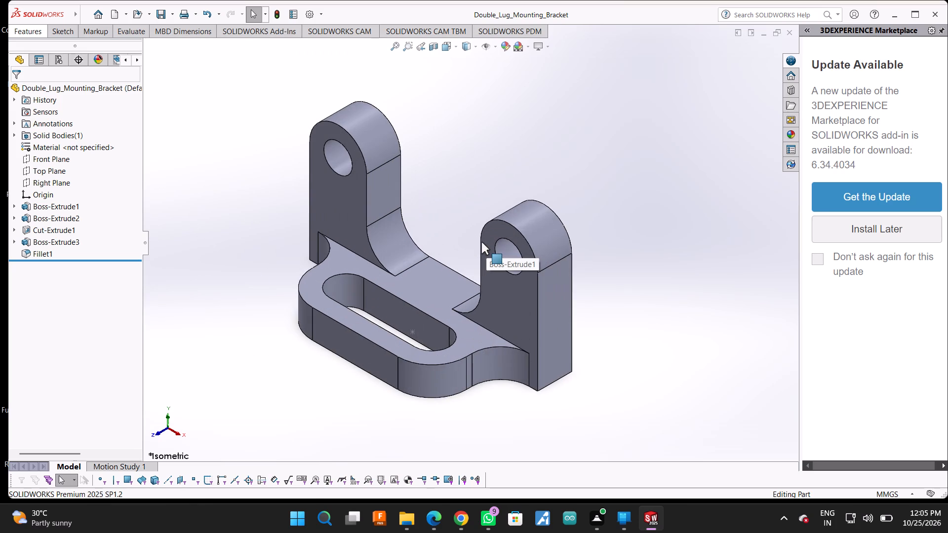
Examine the saved bracket's slot, lugs and inner fillets from the top, front and side.
scroll(478, 243, "up", 2)
scroll(442, 248, "down", 2)
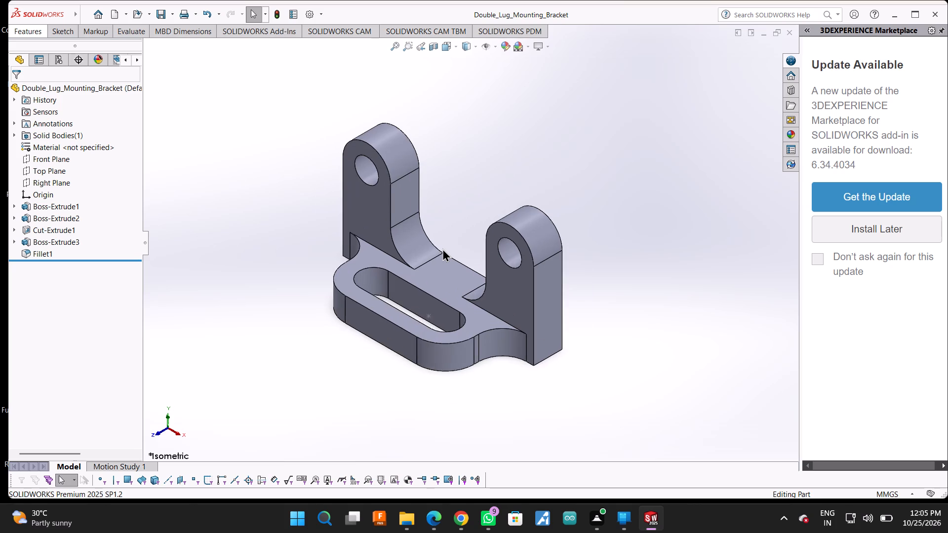
scroll(442, 248, "down", 2)
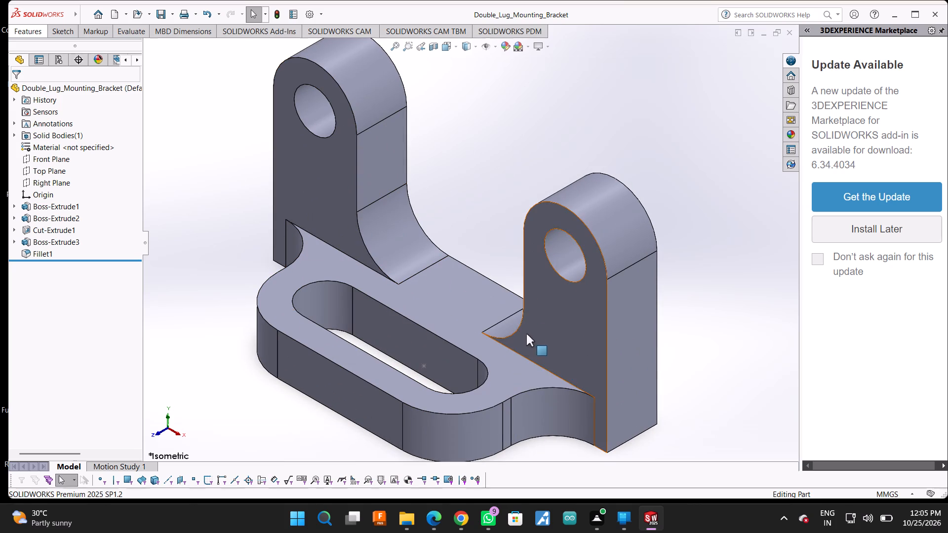
middle_click_drag(706, 239, 681, 285)
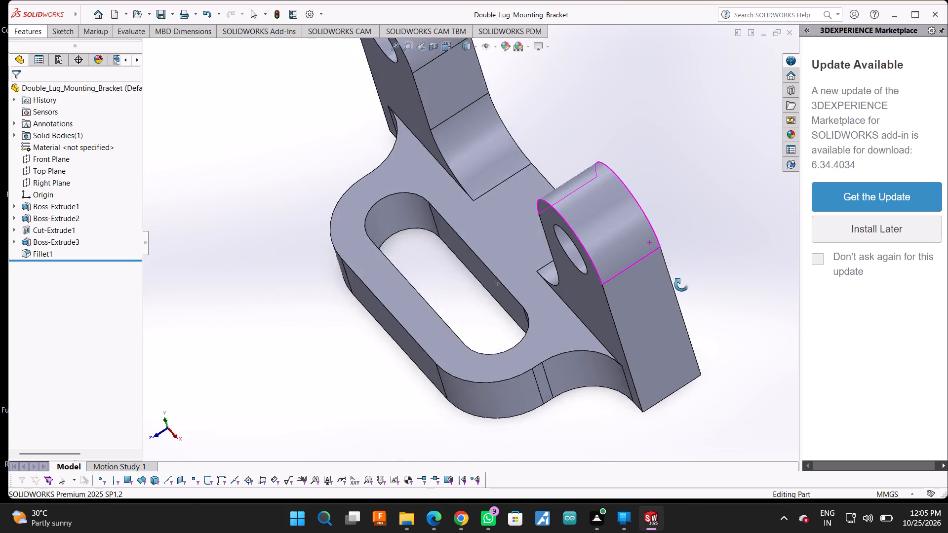
middle_click_drag(681, 285, 696, 296)
scroll(696, 305, "up", 2)
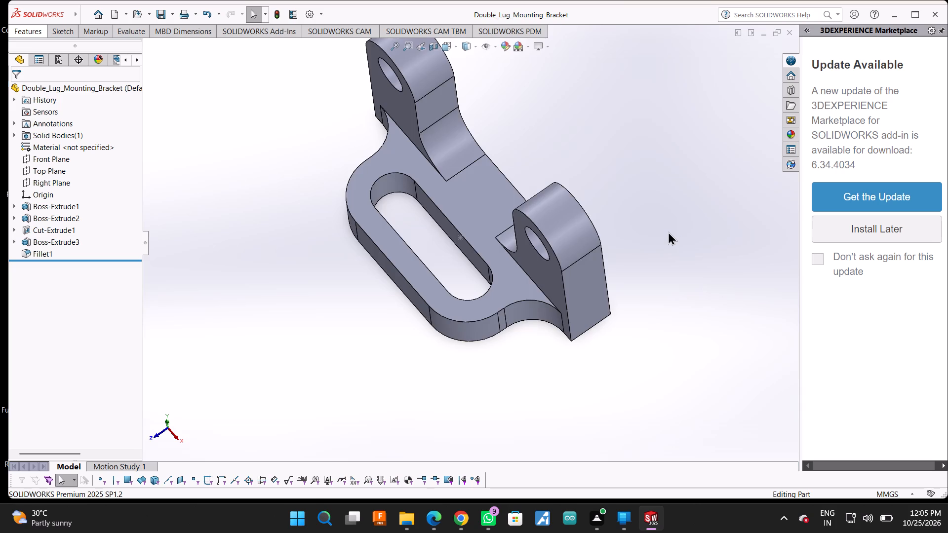
middle_click_drag(666, 232, 634, 291)
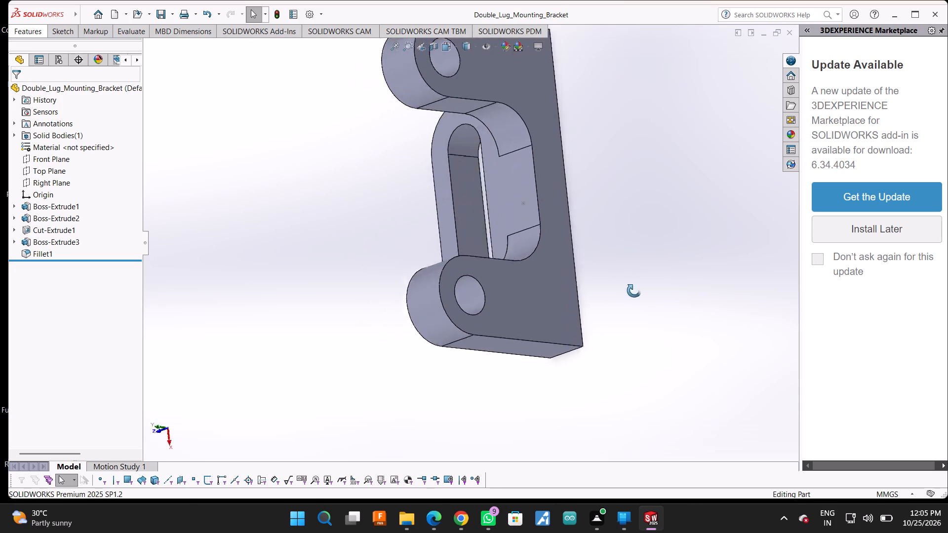
middle_click_drag(634, 291, 744, 151)
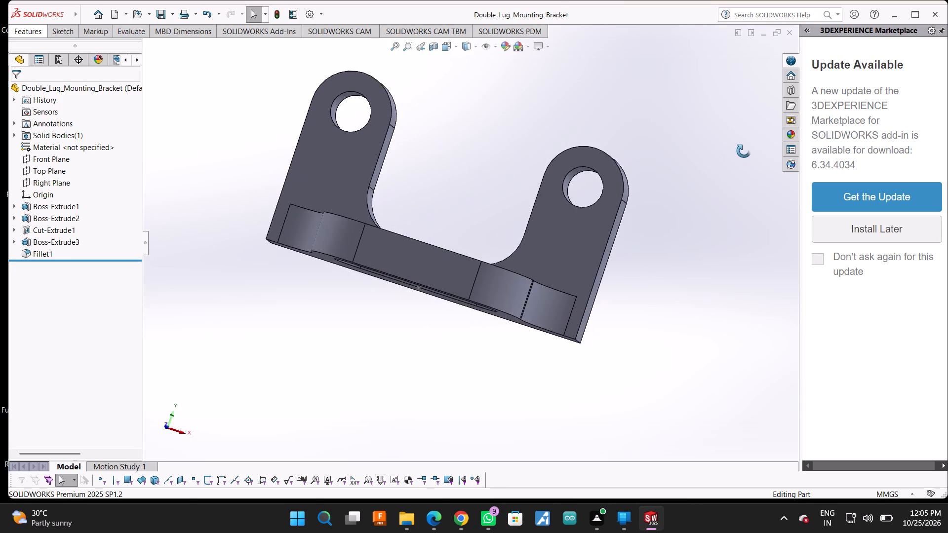
middle_click_drag(744, 151, 655, 191)
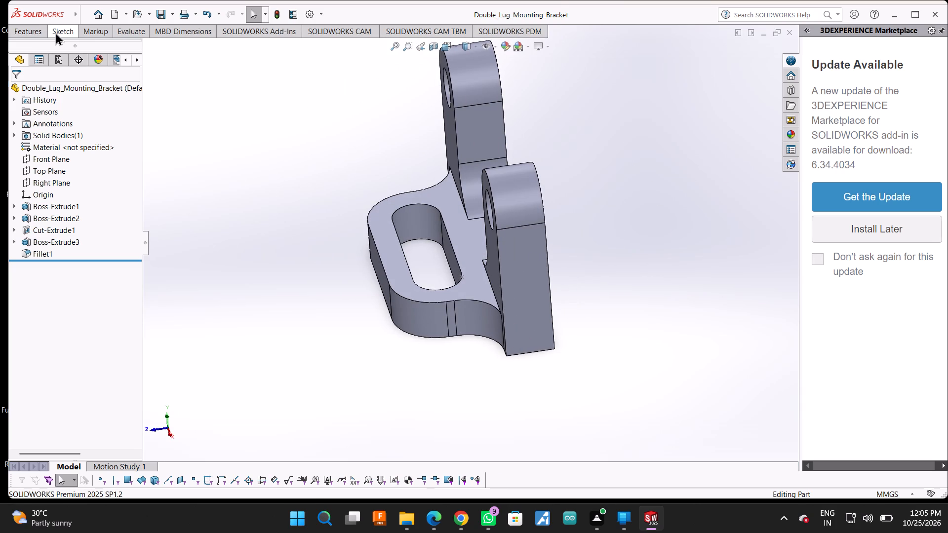
Return the bracket to the isometric view and save the part again.
key("space")
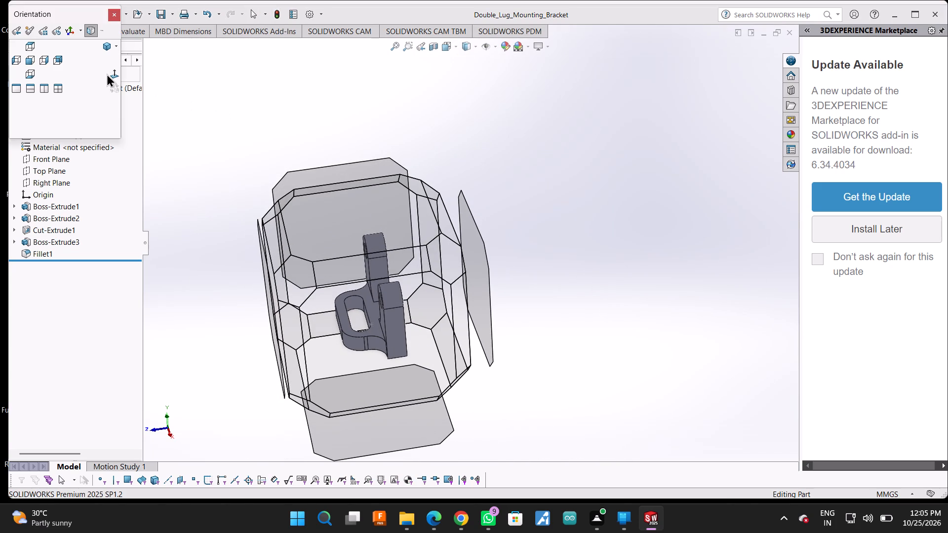
left_click(103, 47)
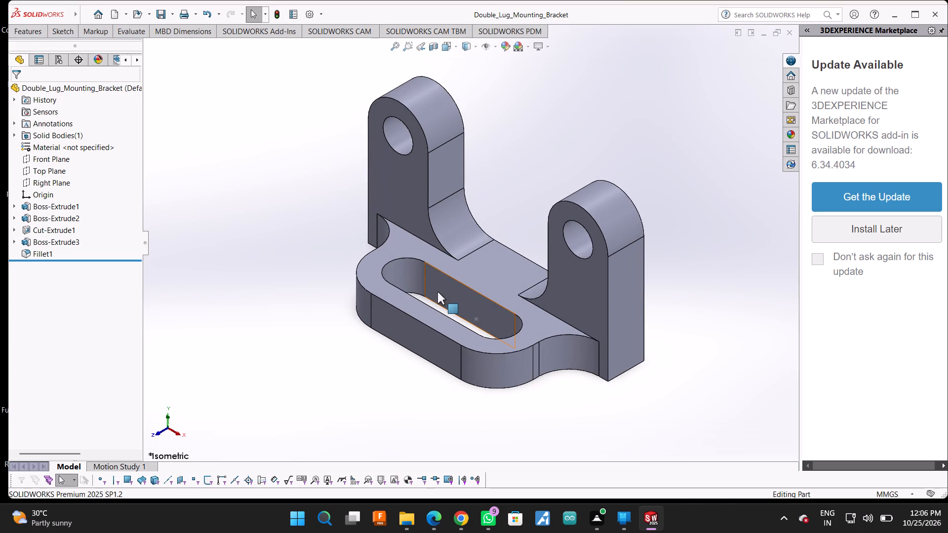
key("ctrl+s")
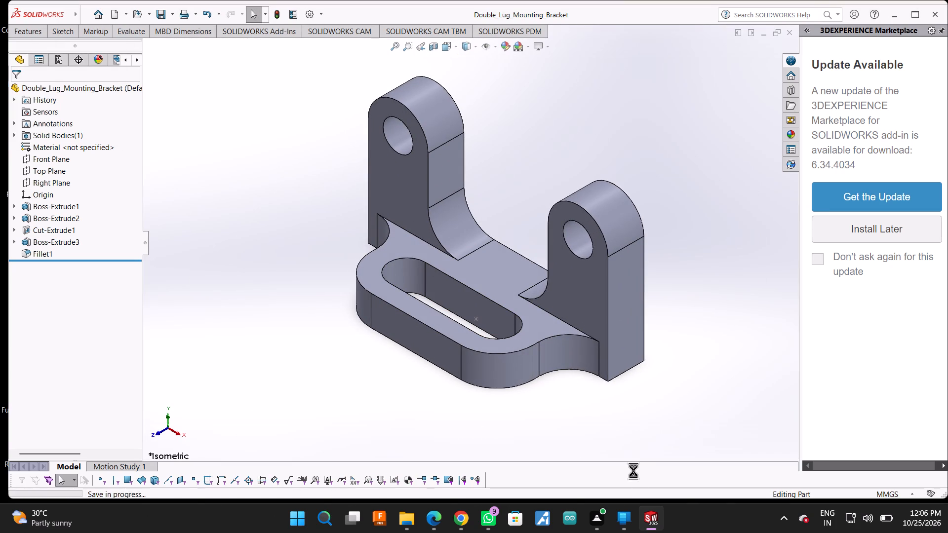